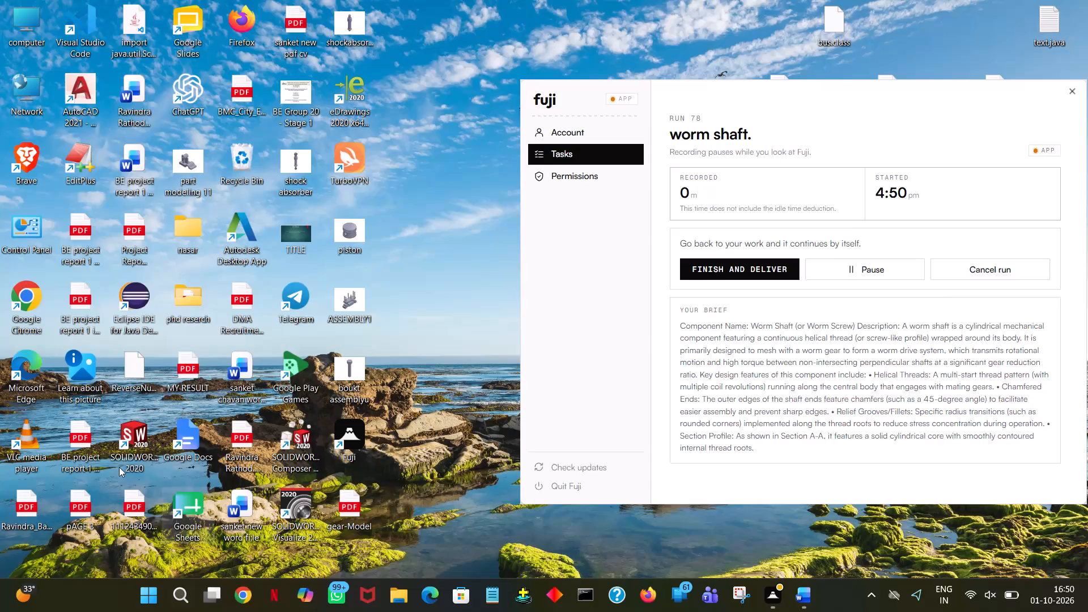
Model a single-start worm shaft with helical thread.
Launch SOLIDWORKS 2020 and create a new part document.
double_click(138, 449)
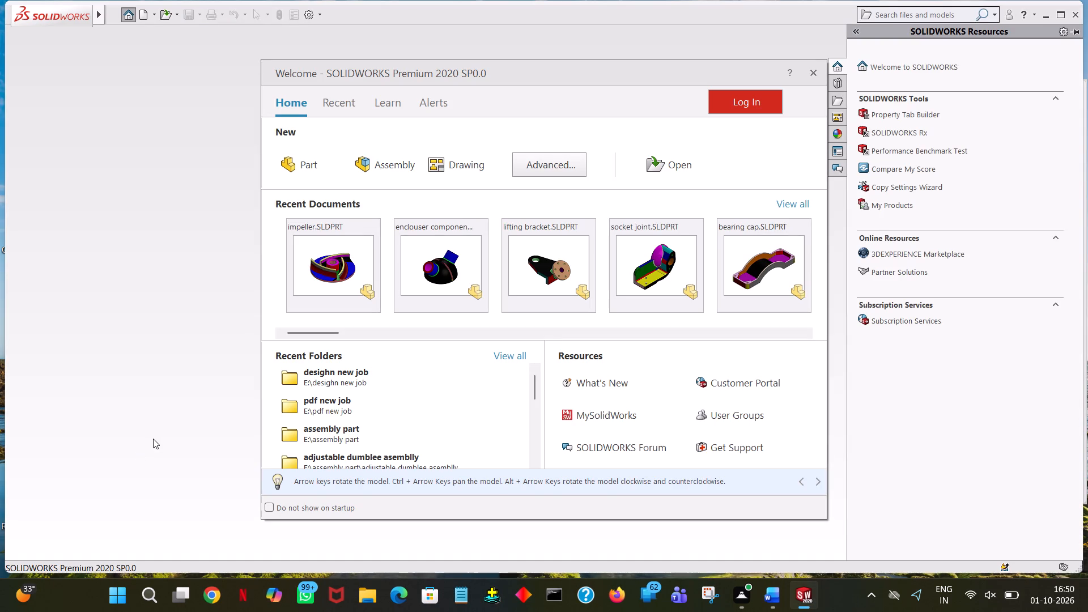
click(326, 172)
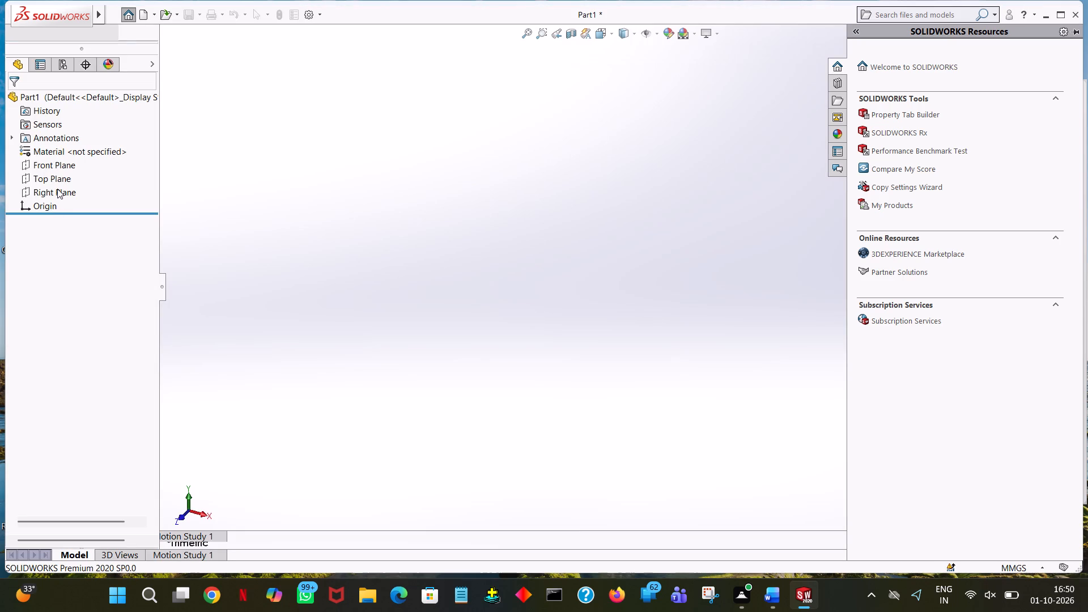
Start a new sketch on the Right Plane.
click(57, 189)
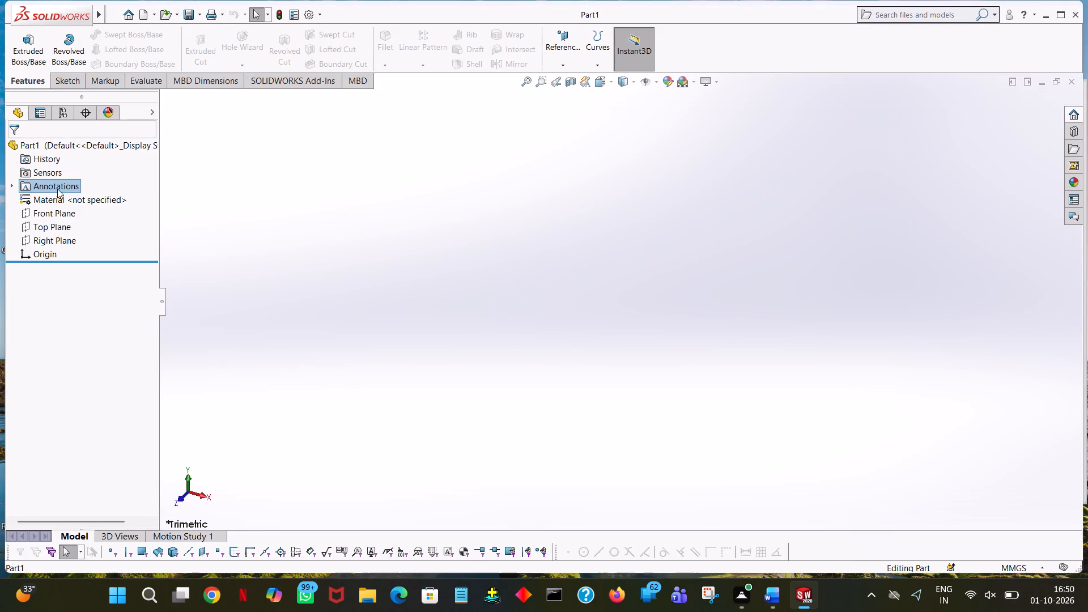
click(52, 244)
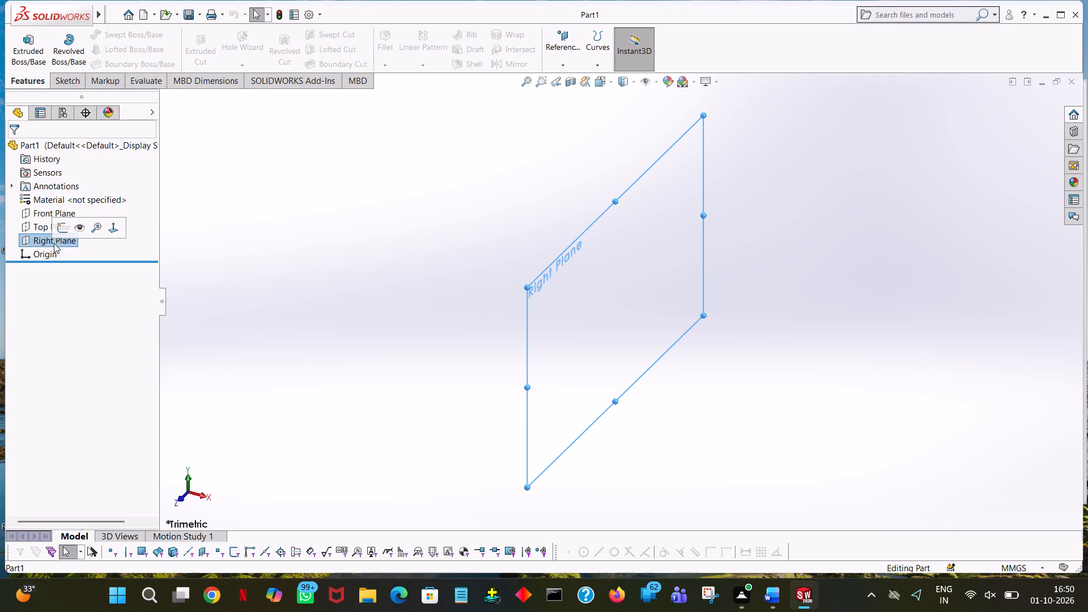
click(62, 230)
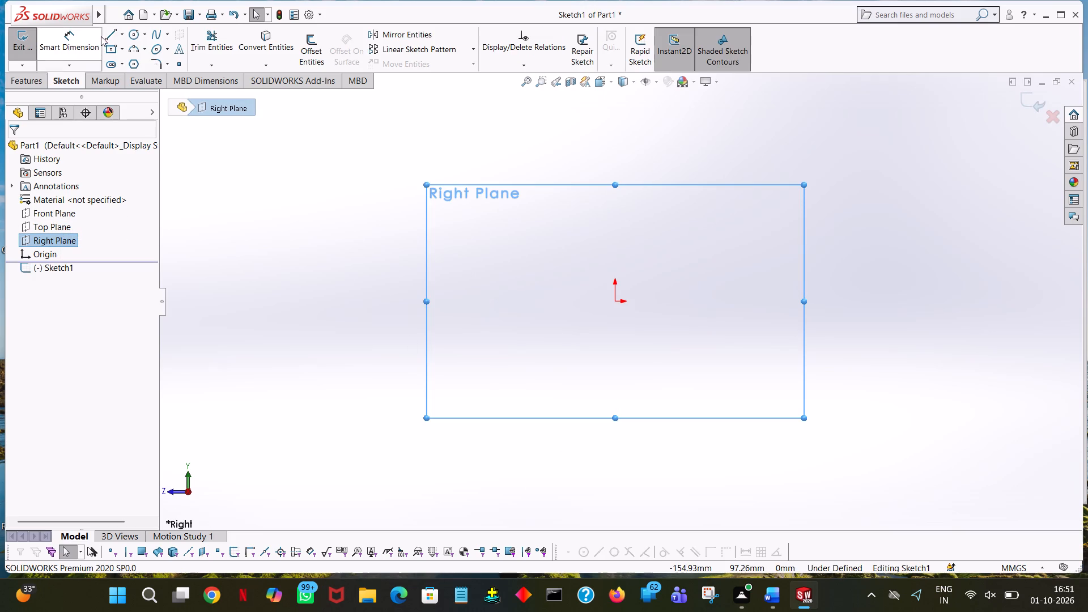
Sketch a horizontal line from the origin along the sketch's horizontal direction and set its length to 40 mm.
click(116, 35)
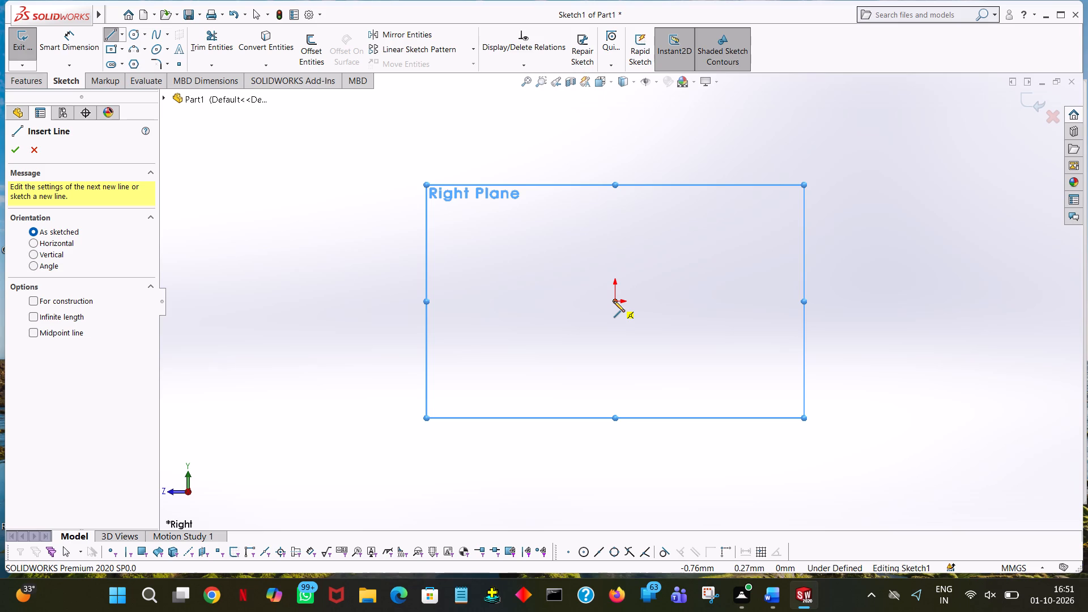
click(614, 301)
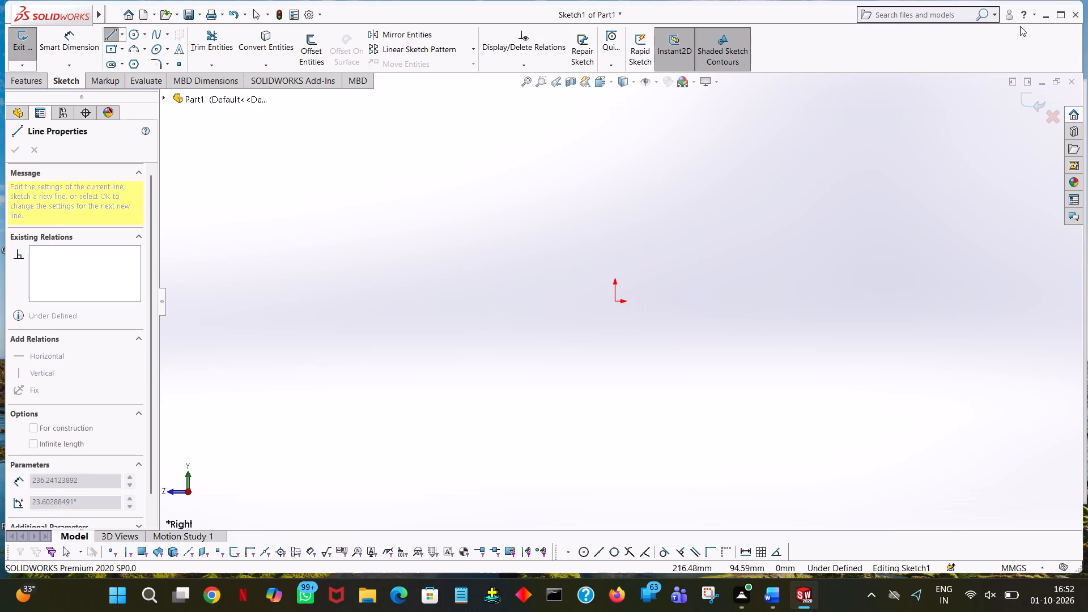
click(1062, 15)
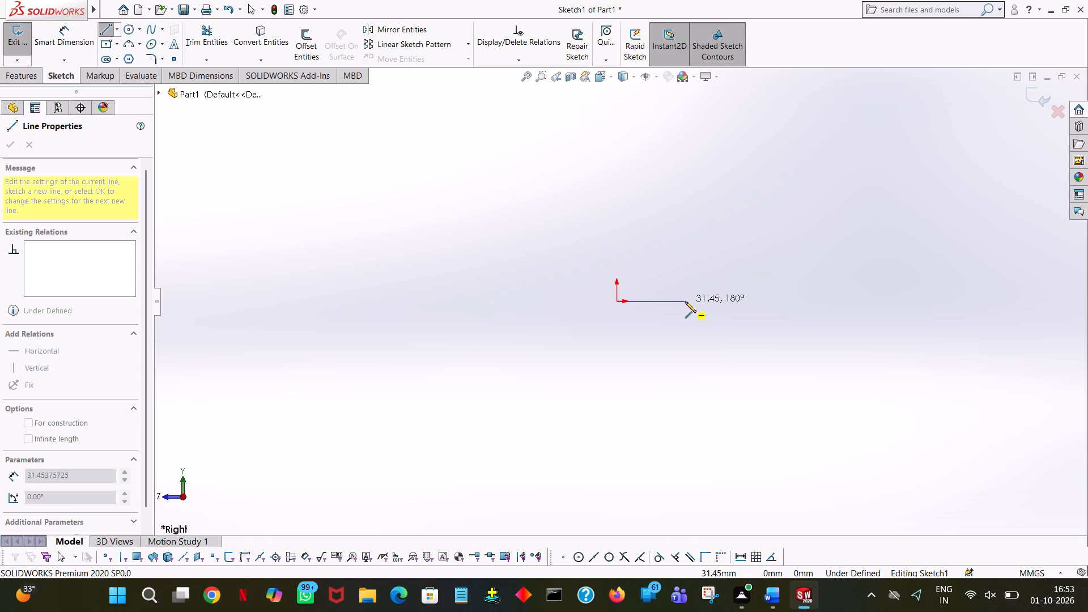
click(685, 301)
text(40)
key(Return)
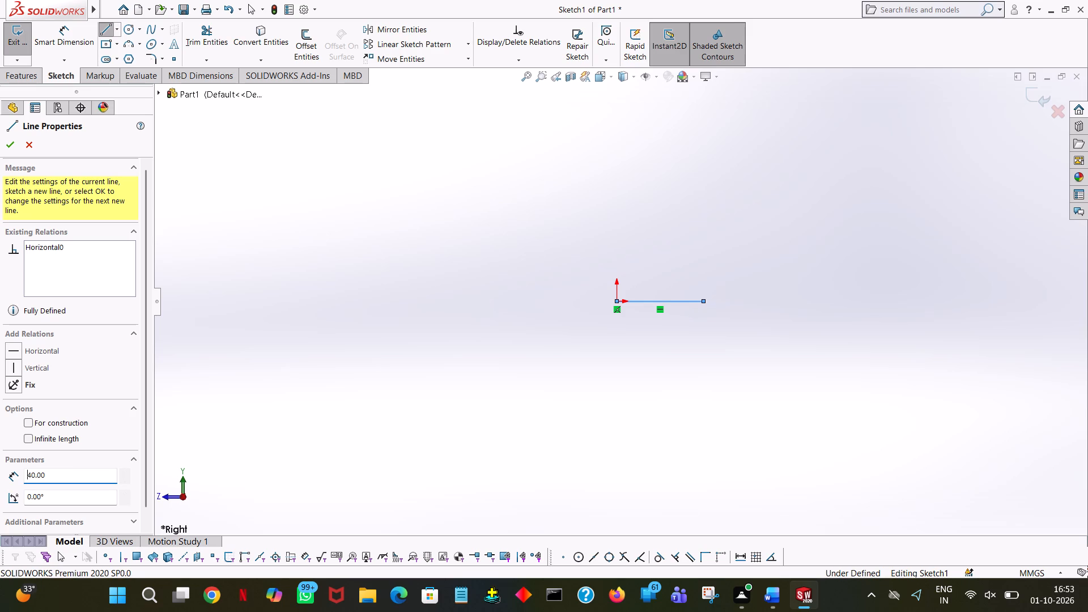
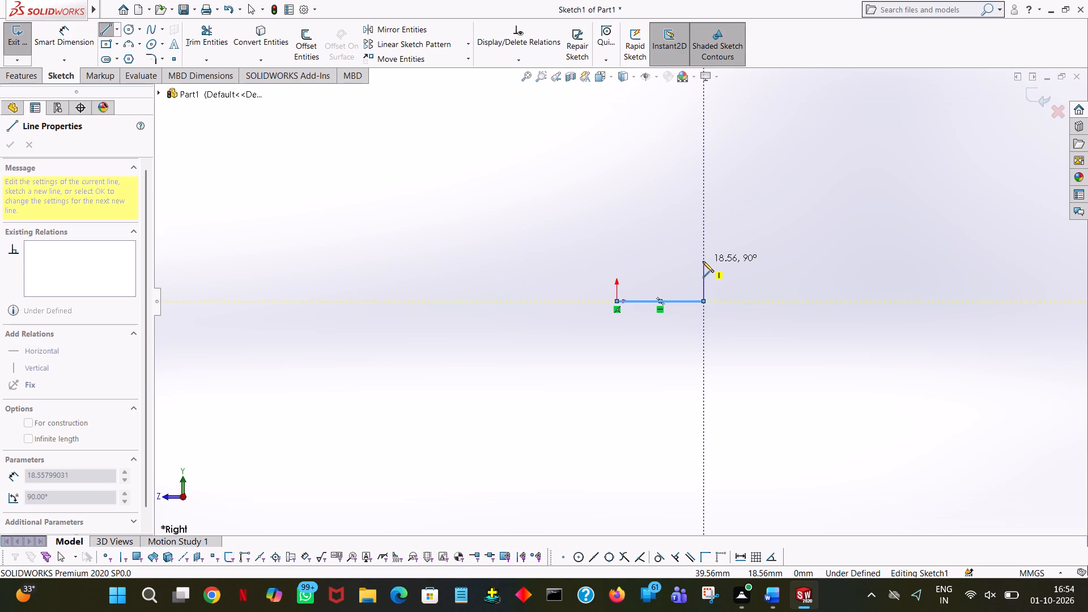
Continue the profile from the end of the 40 mm line with a 15 mm upward vertical line and a 100 mm horizontal line back past the origin.
click(703, 261)
text(15)
key(Return)
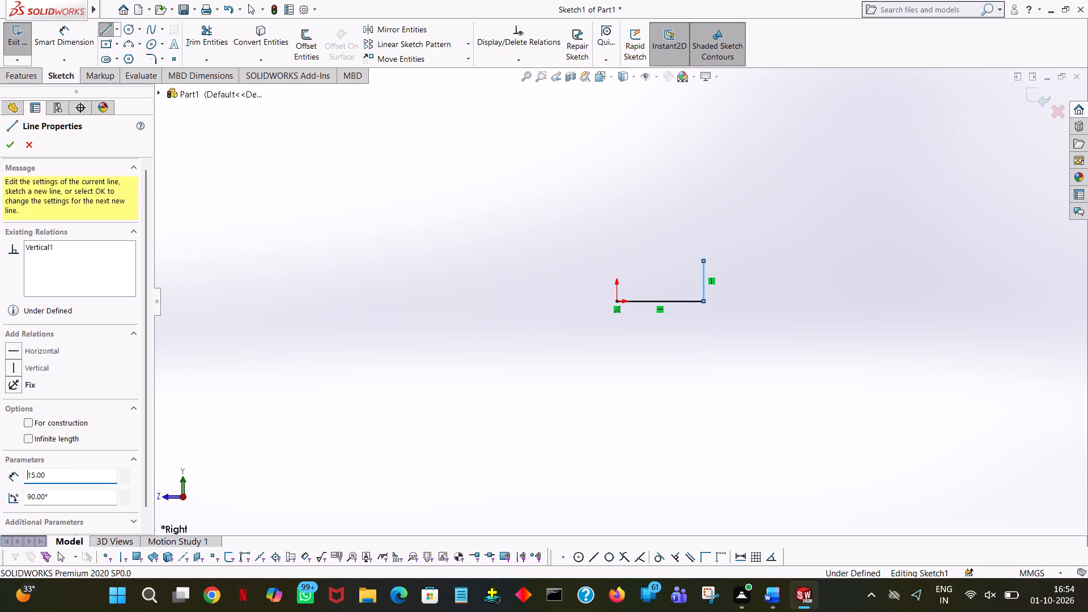
click(517, 269)
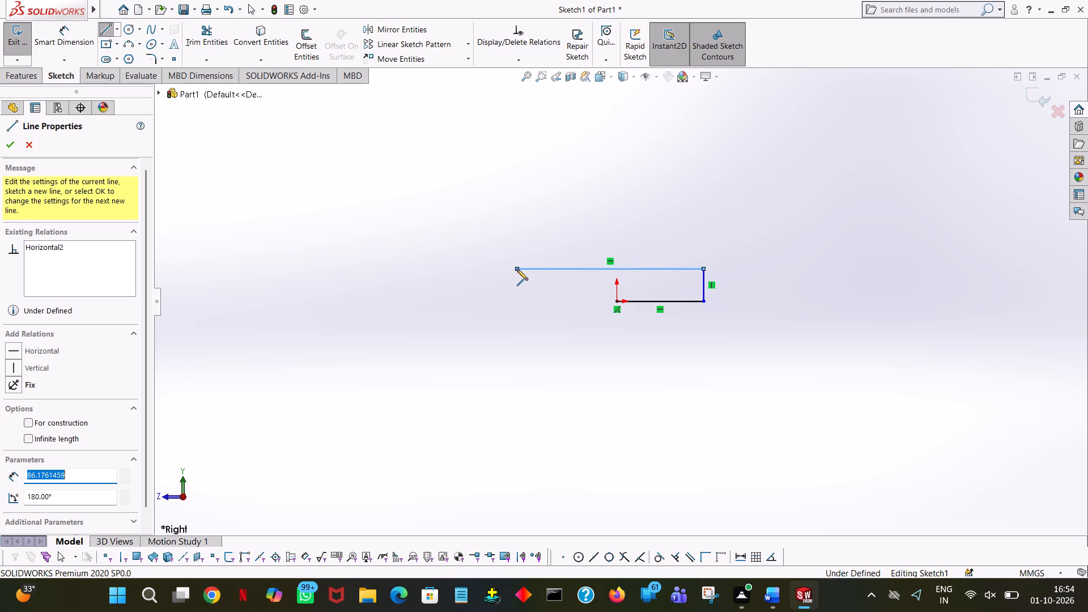
text(100)
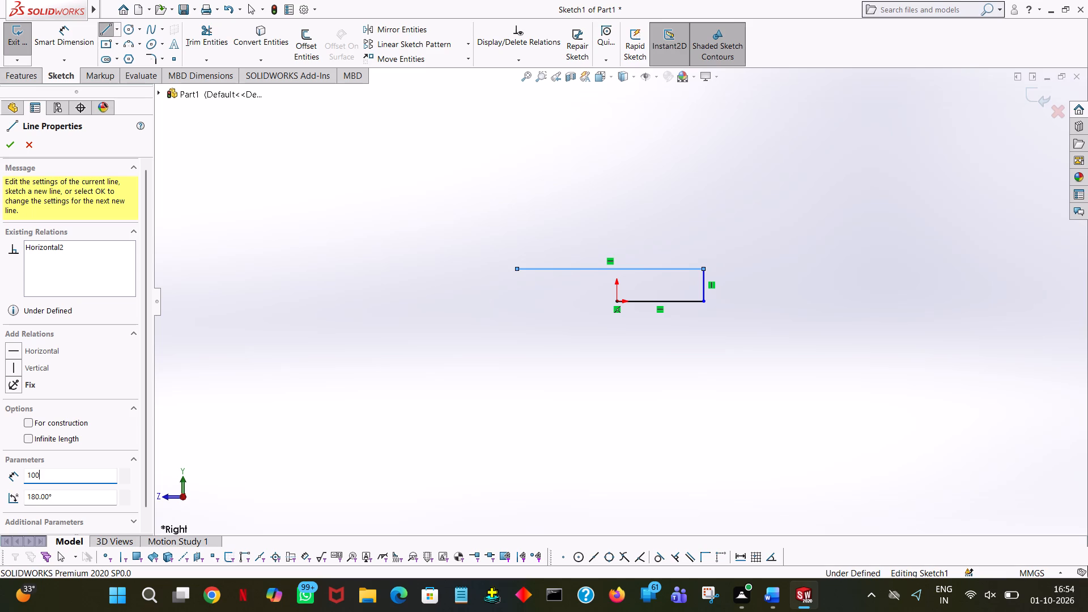
key(Return)
right_click(517, 269)
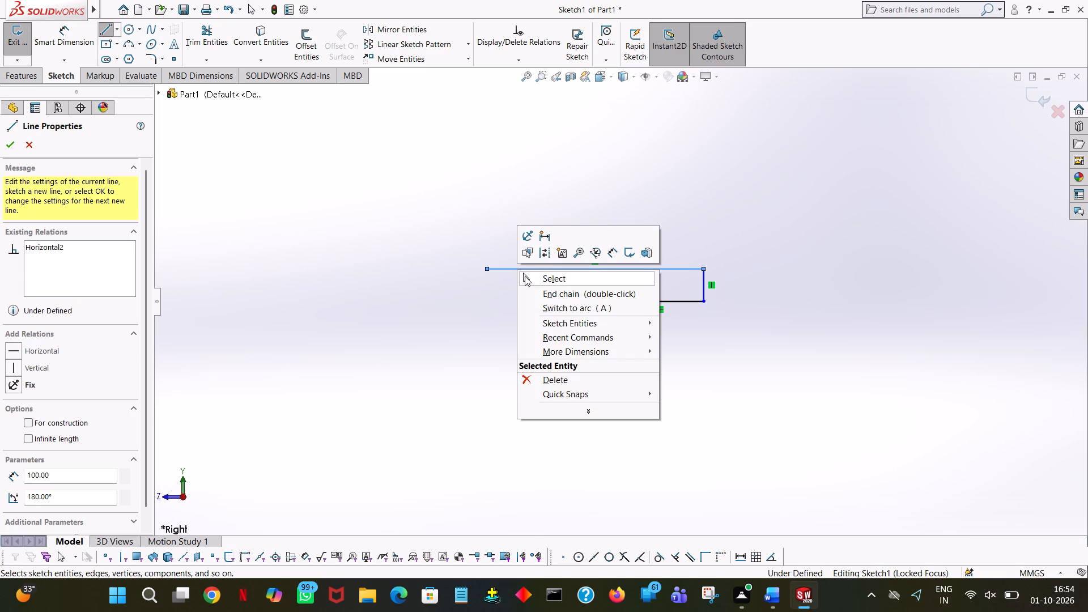
click(525, 277)
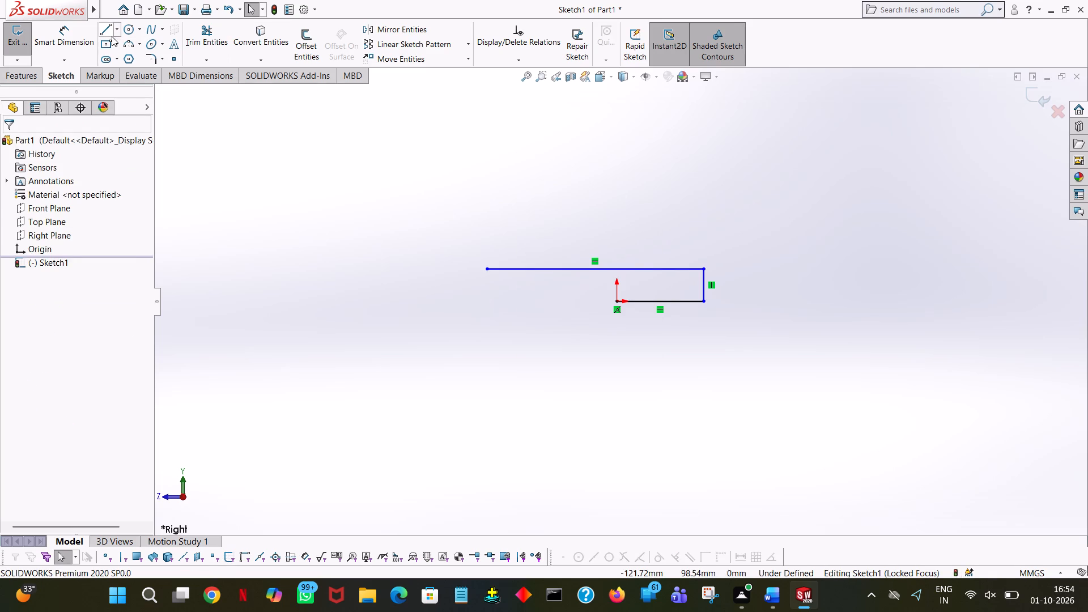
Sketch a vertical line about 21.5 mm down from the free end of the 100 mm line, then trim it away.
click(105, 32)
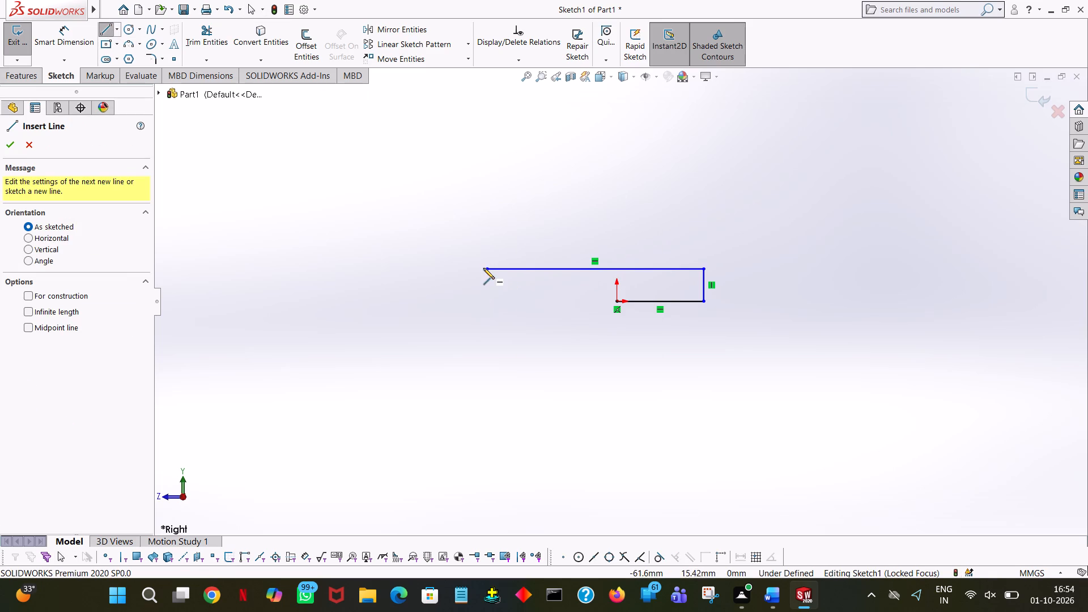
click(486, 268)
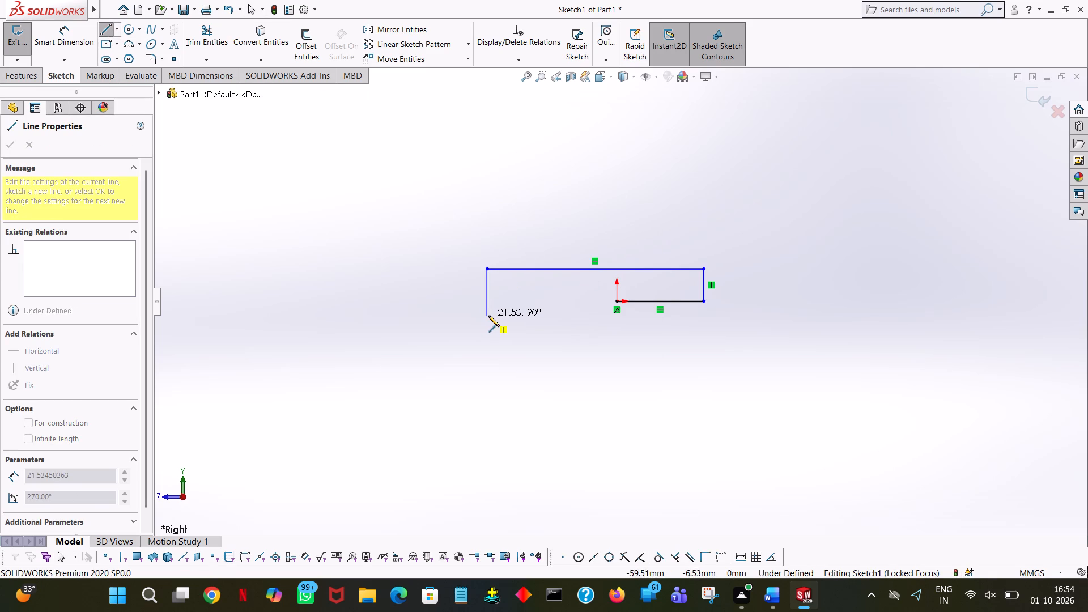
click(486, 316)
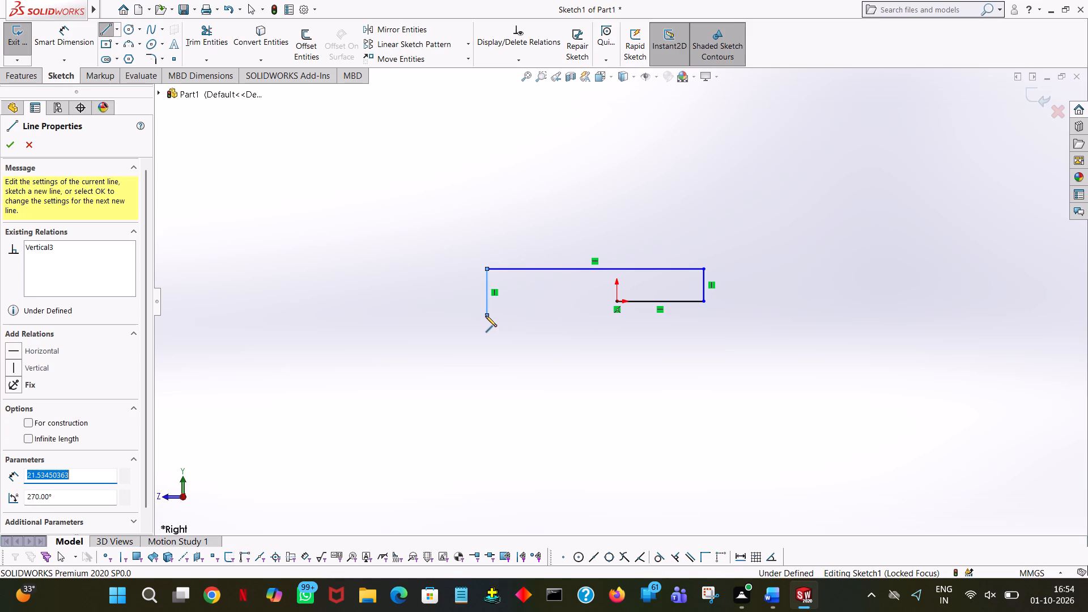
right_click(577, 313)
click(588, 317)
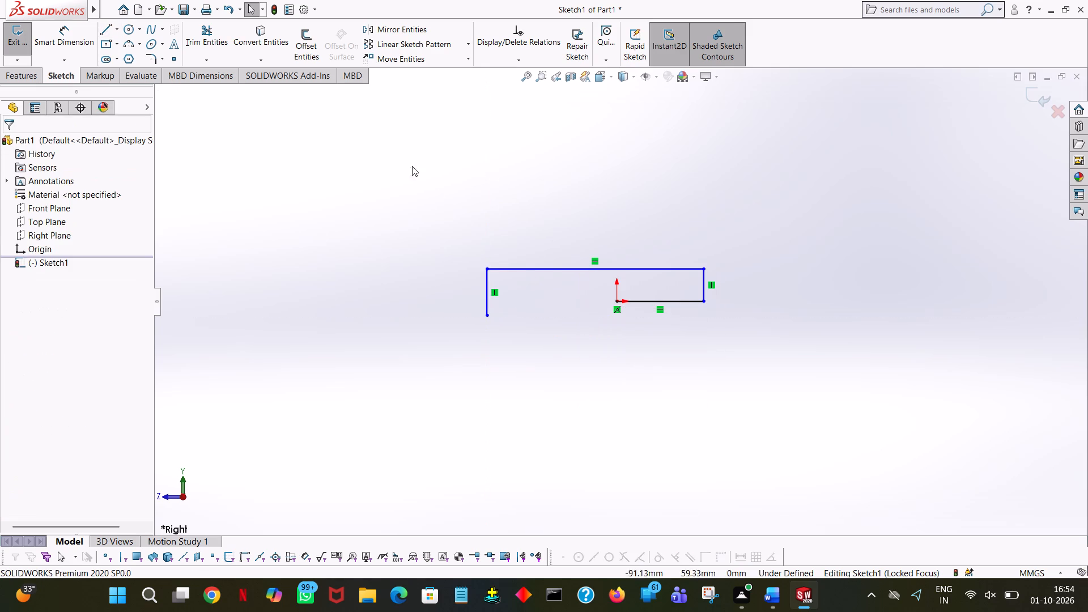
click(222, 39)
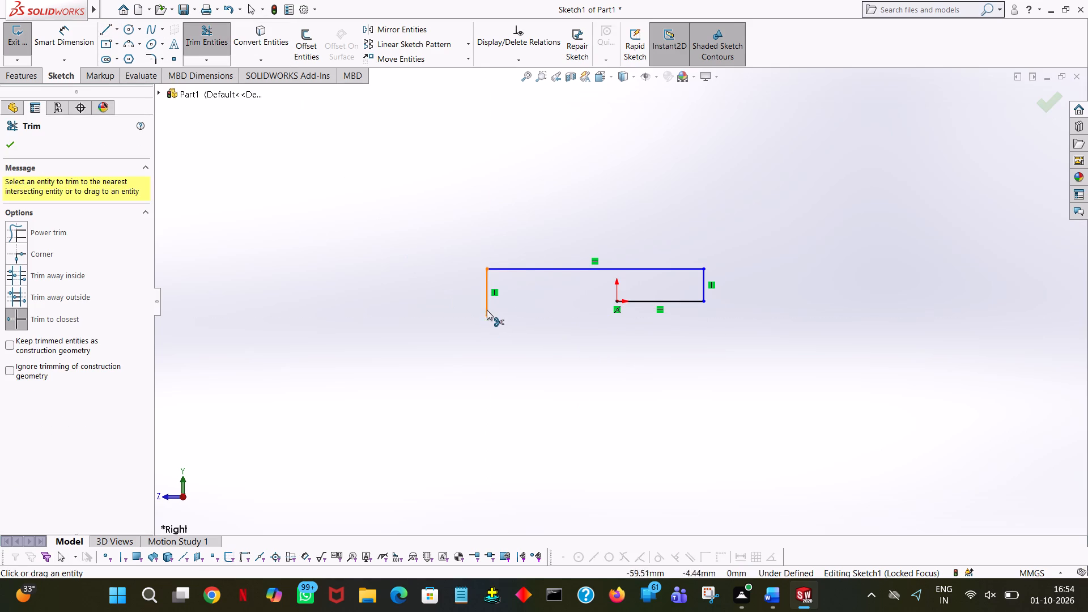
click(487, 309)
Close the profile with a 60 mm horizontal line from the origin and a 15 mm vertical line up to the 100 mm line's free end.
click(107, 29)
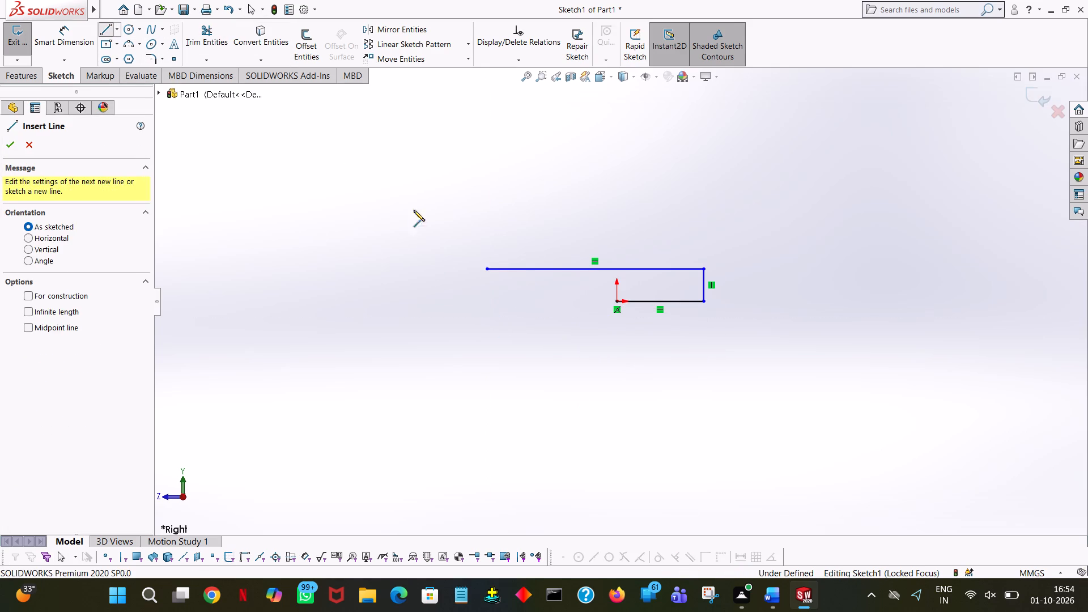
click(615, 302)
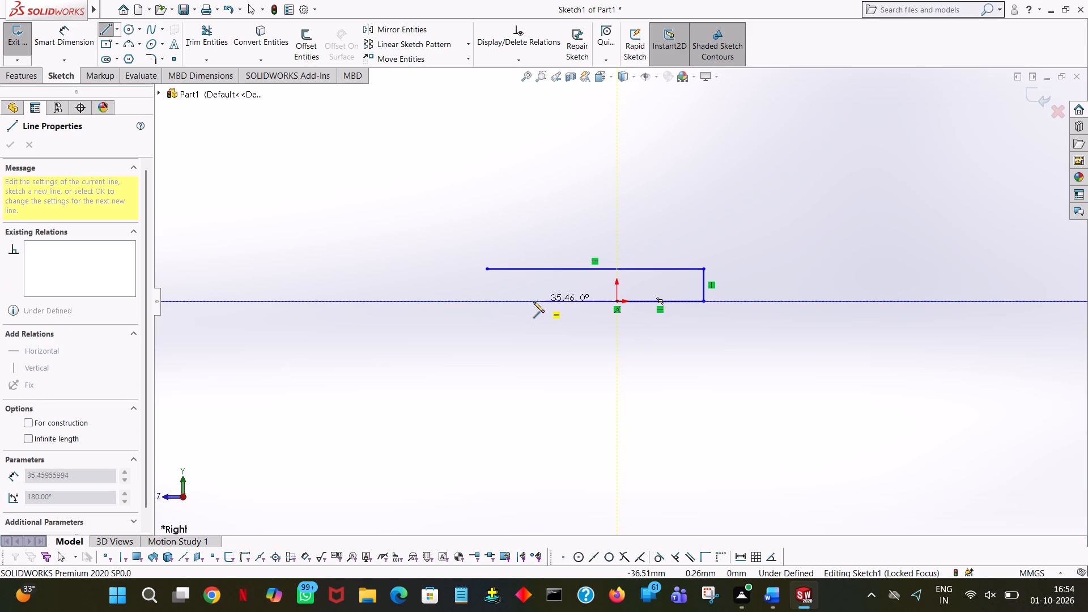
click(486, 301)
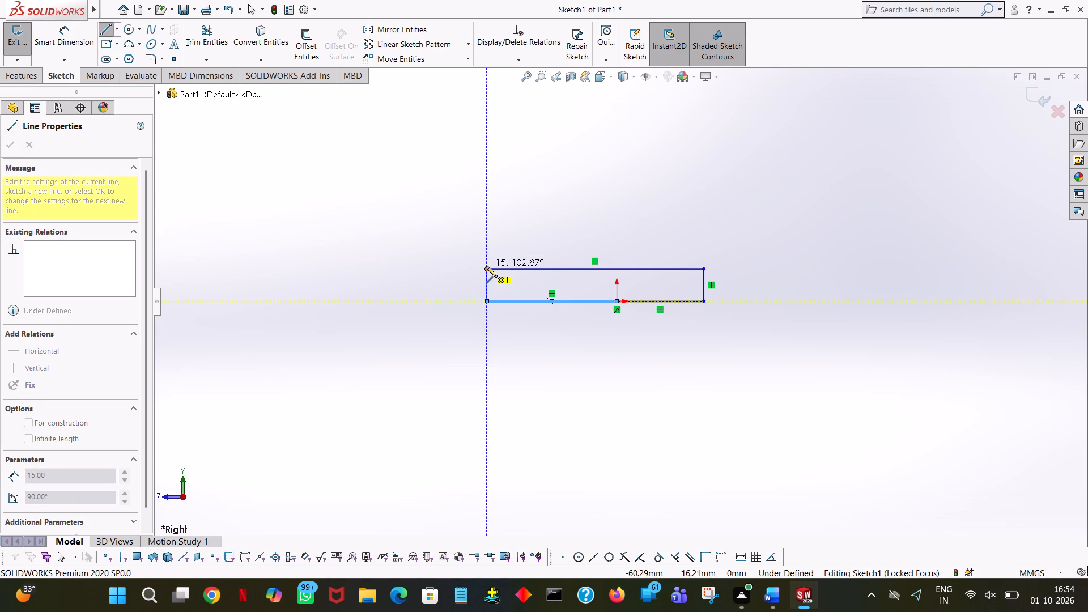
click(487, 266)
right_click(487, 266)
click(503, 275)
click(709, 183)
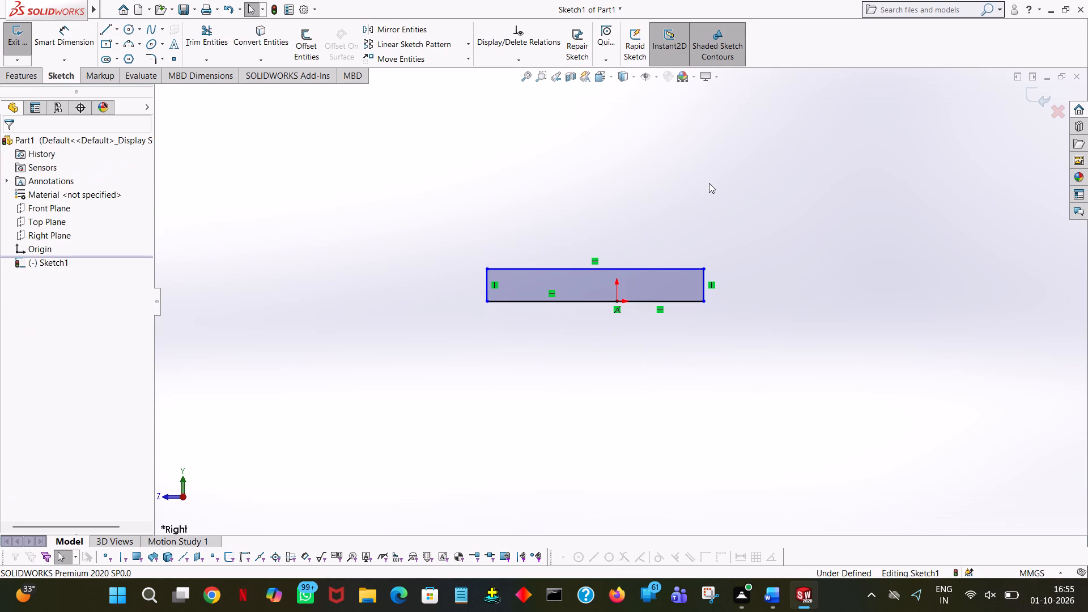
Revolve the closed profile 360 degrees about its 60 mm bottom line to form the cylindrical shaft body.
click(26, 76)
click(51, 44)
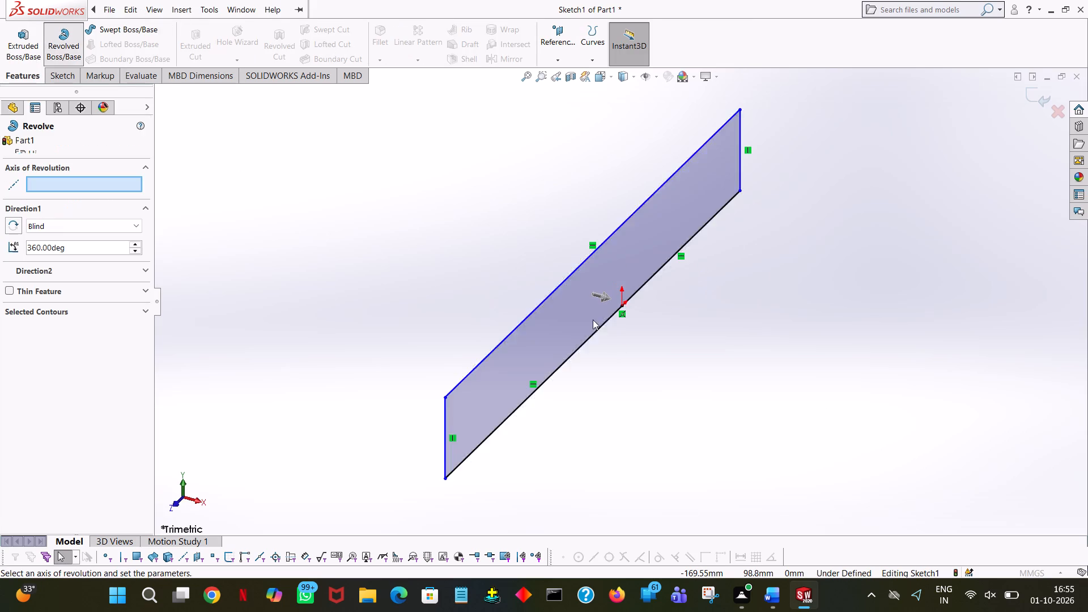
click(601, 328)
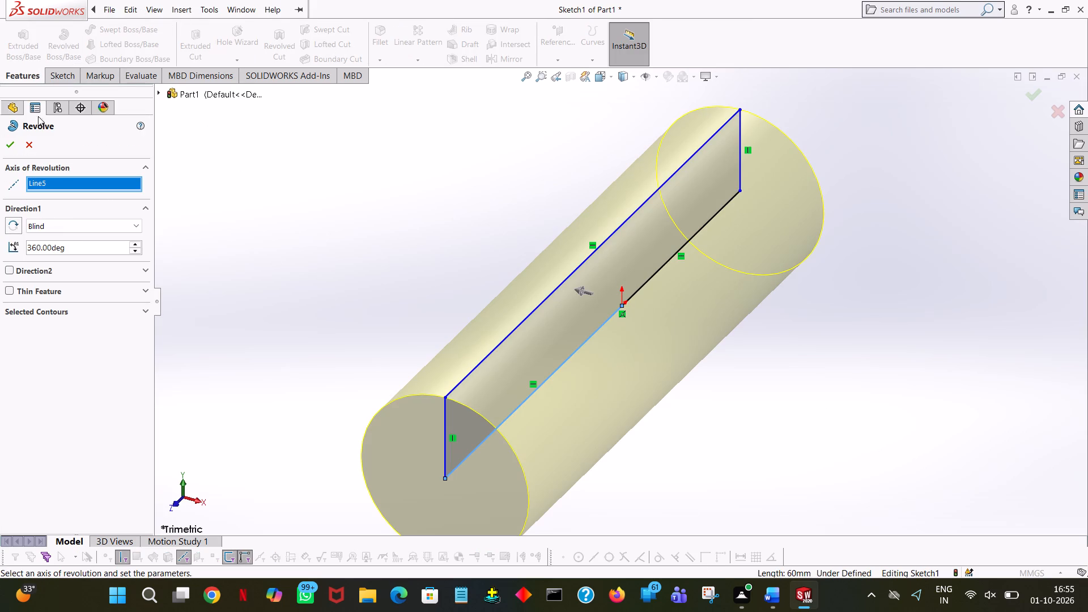
click(9, 142)
click(470, 145)
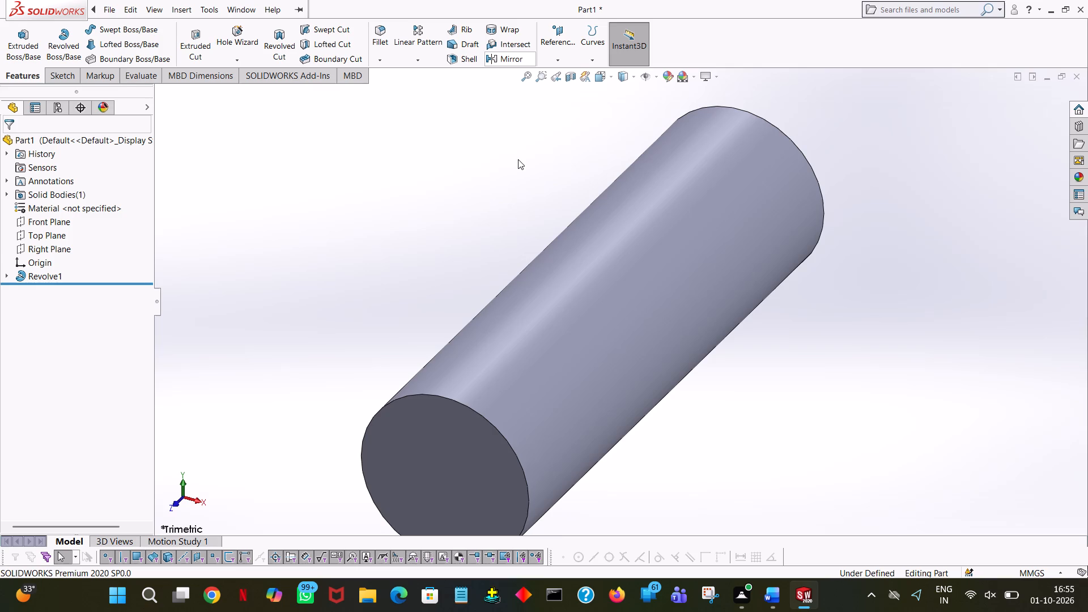
Create a reference plane parallel to the Front Plane, offset 50 mm towards the end of the shaft's 60 mm side.
middle_drag(519, 120, 543, 105)
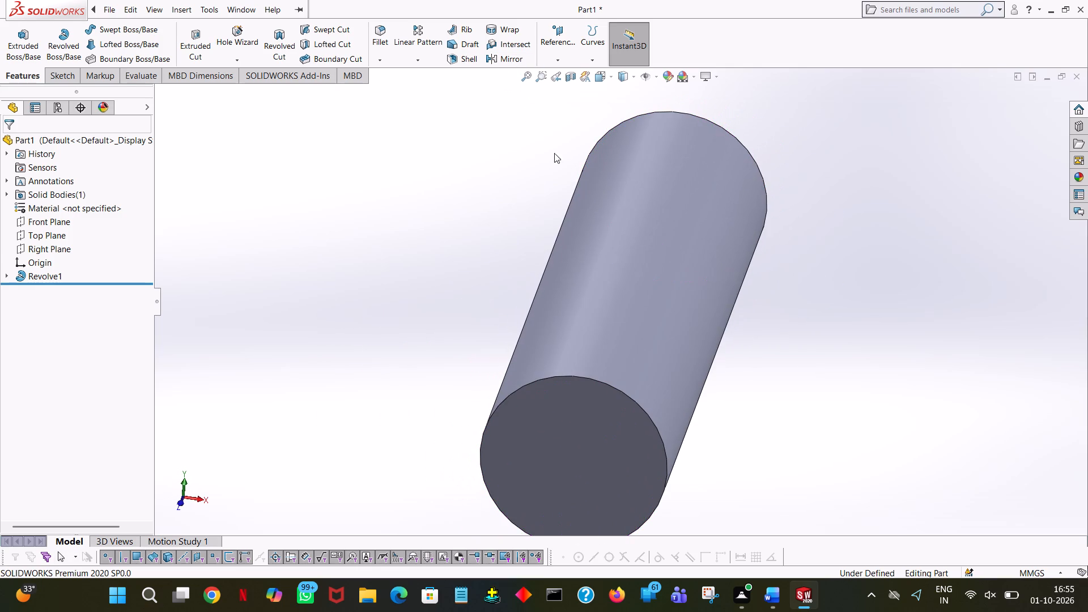
click(42, 226)
middle_drag(814, 469, 766, 452)
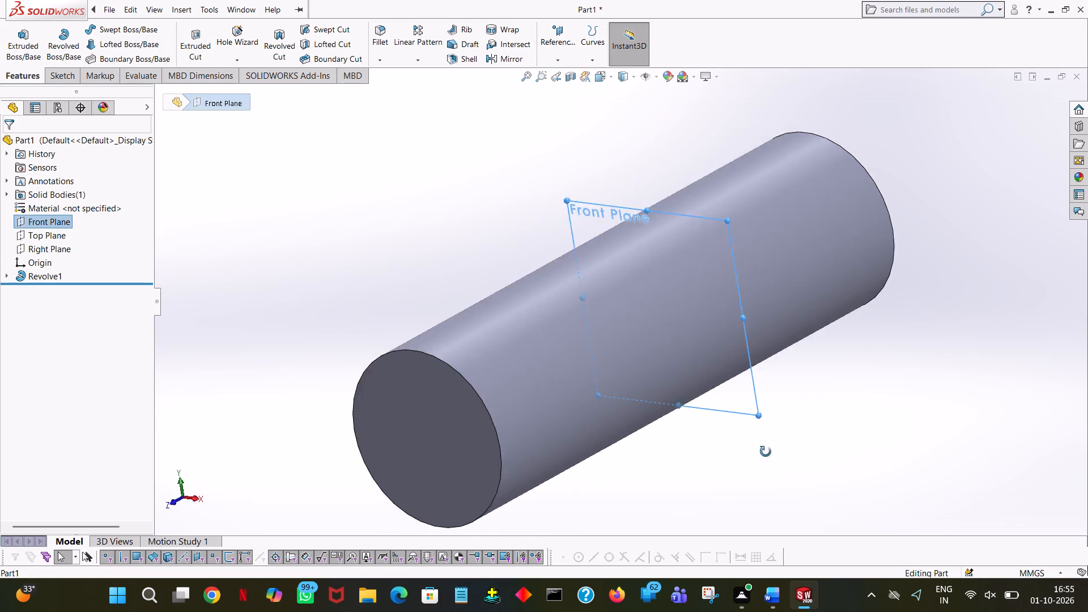
middle_drag(766, 452, 719, 505)
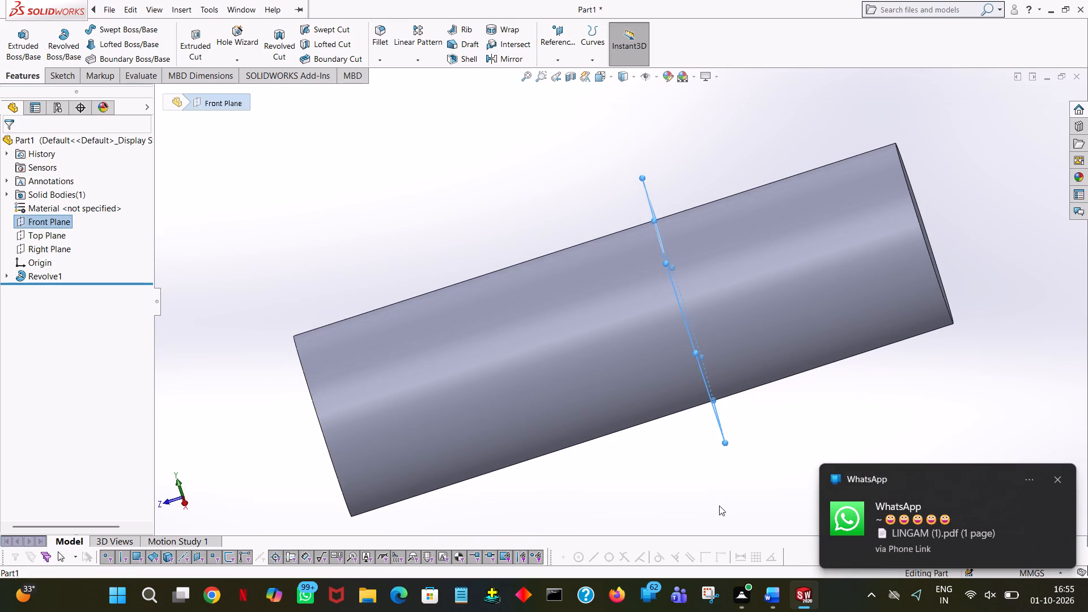
click(560, 62)
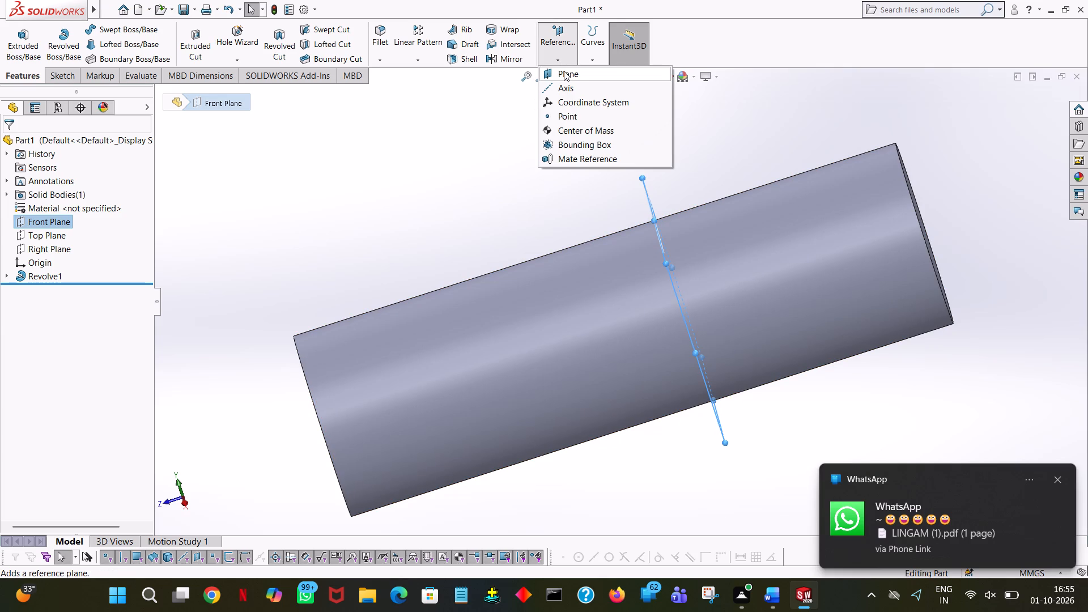
click(564, 71)
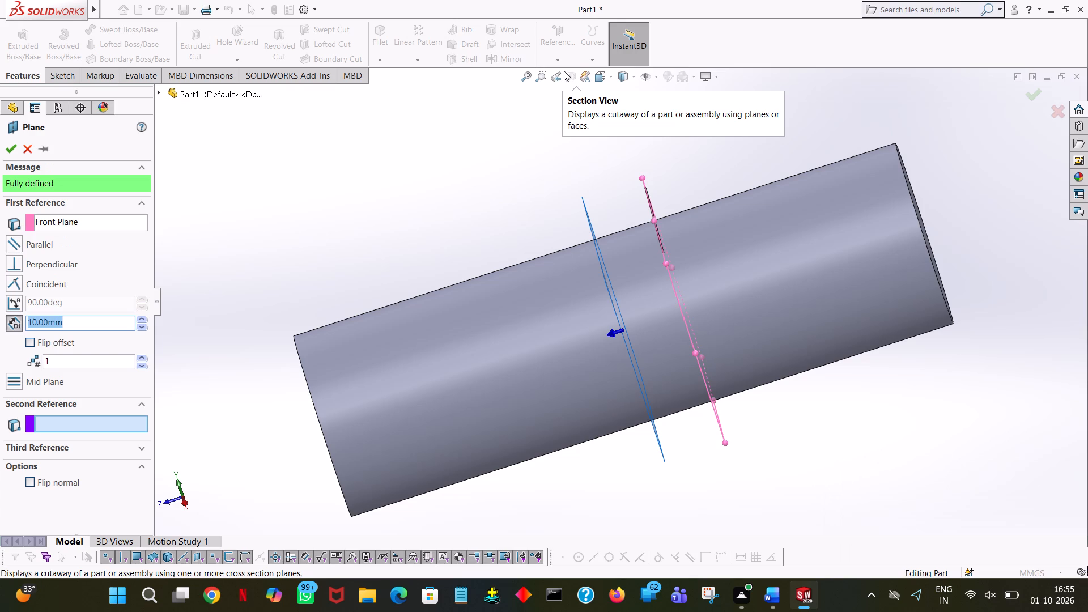
triple_click(144, 320)
click(144, 320)
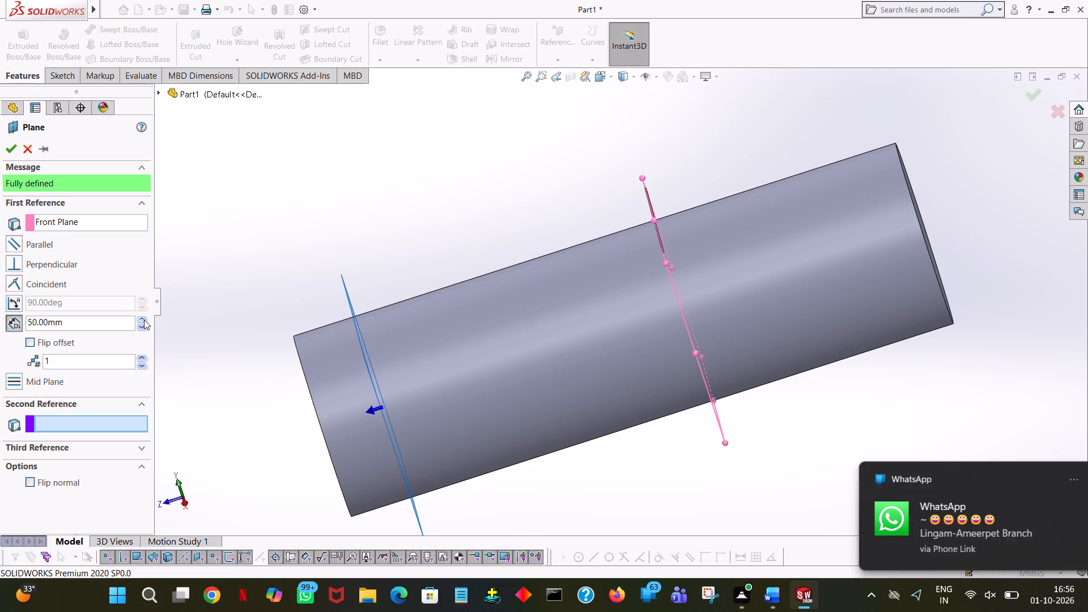
click(144, 320)
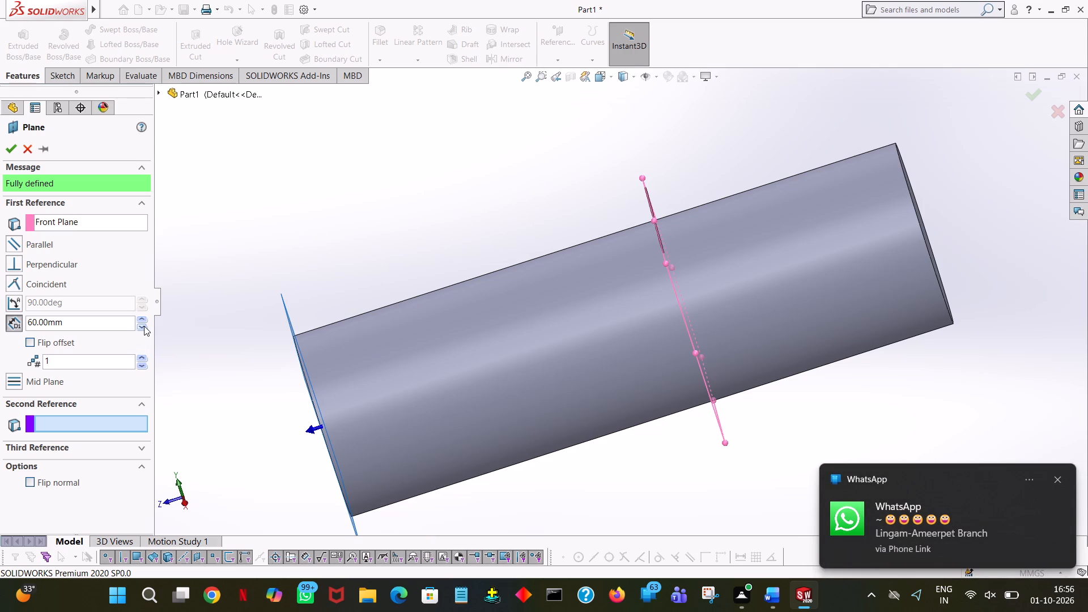
click(144, 326)
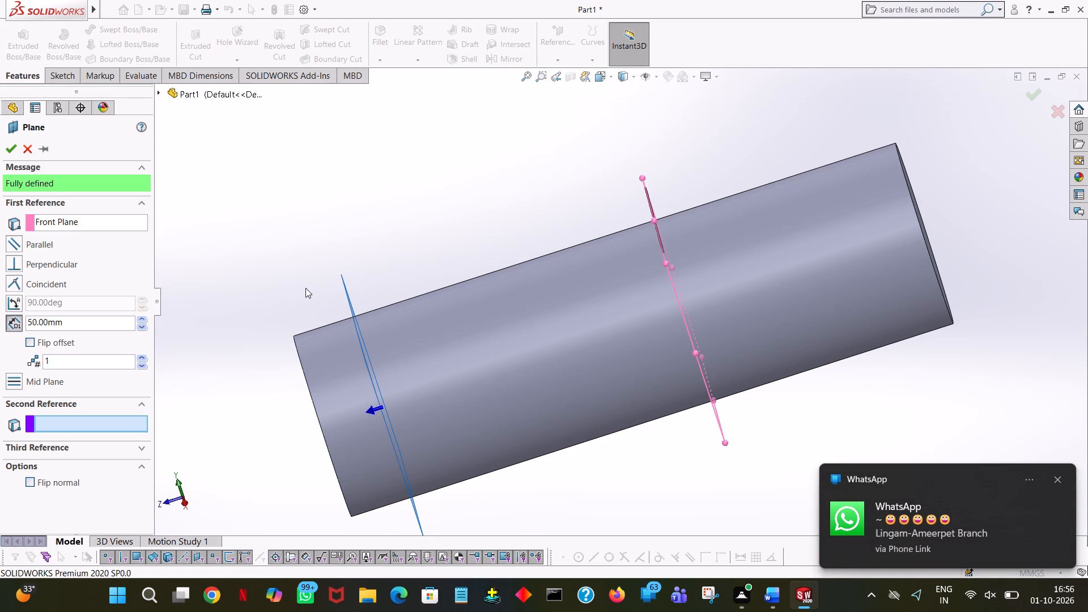
middle_drag(738, 424, 771, 374)
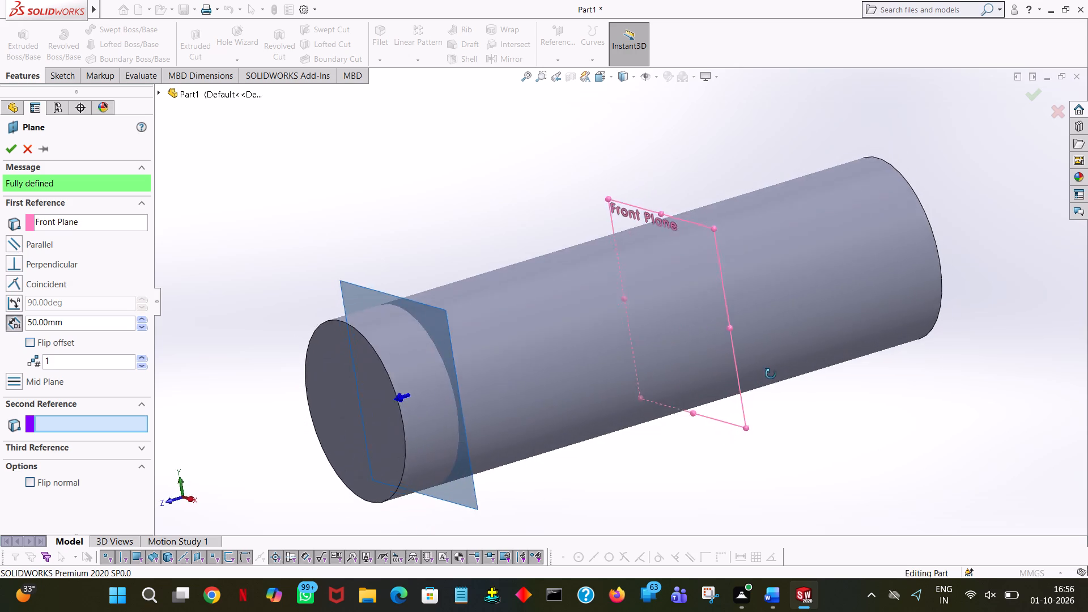
middle_drag(771, 374, 823, 321)
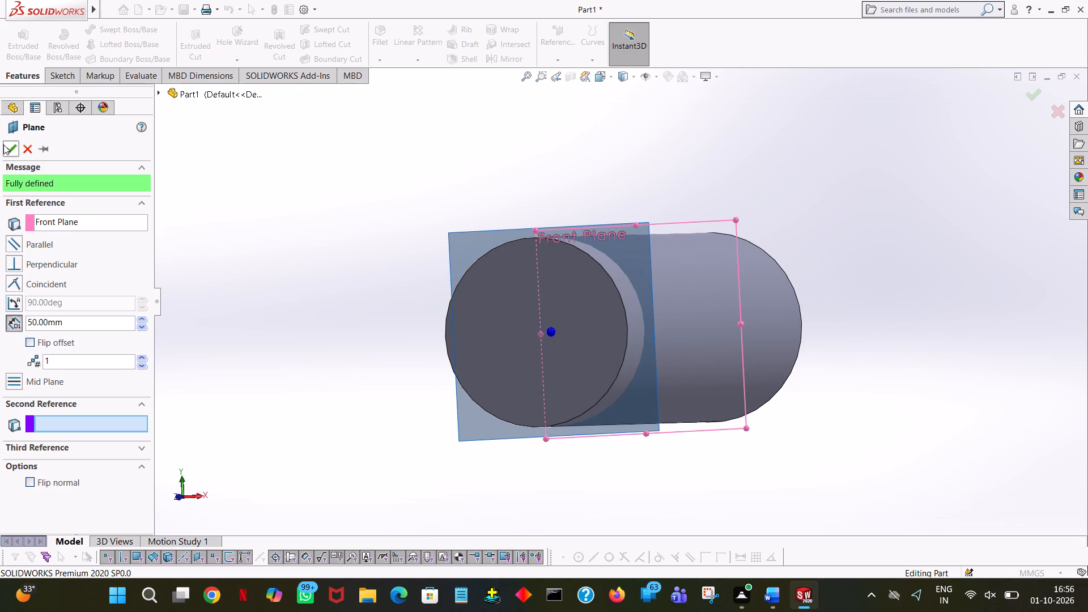
click(5, 147)
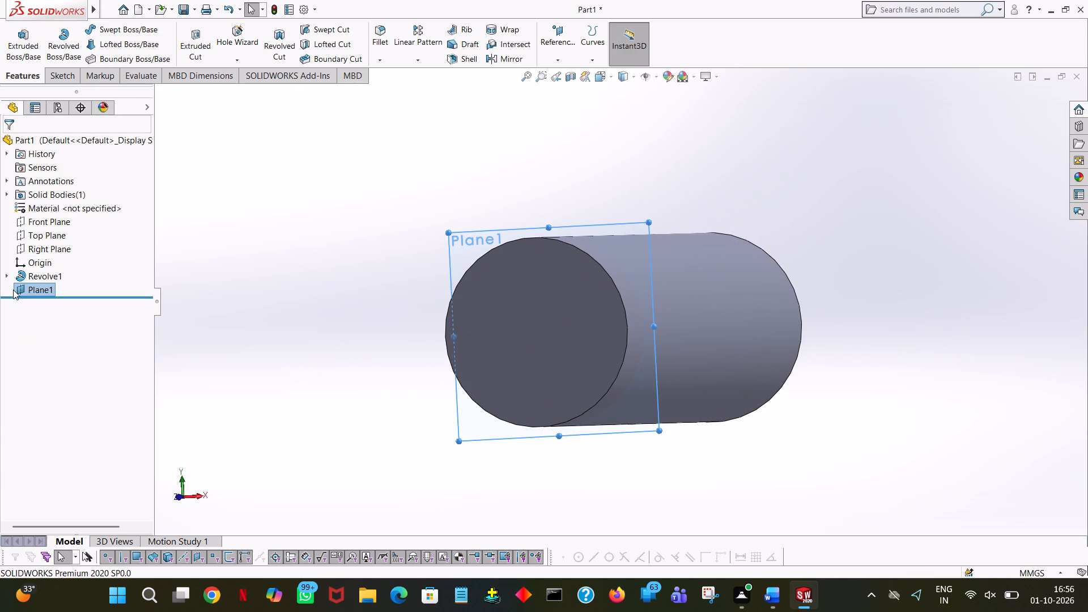
Start a sketch on the new offset plane and draw a circle centred on the origin with a radius of 42/2 (21 mm).
click(22, 287)
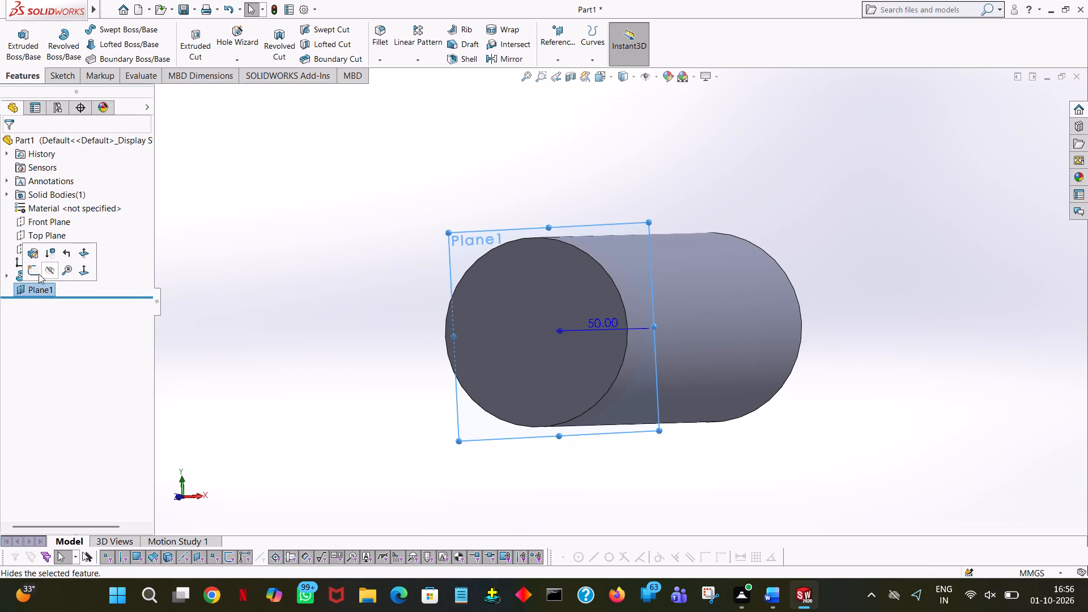
click(35, 274)
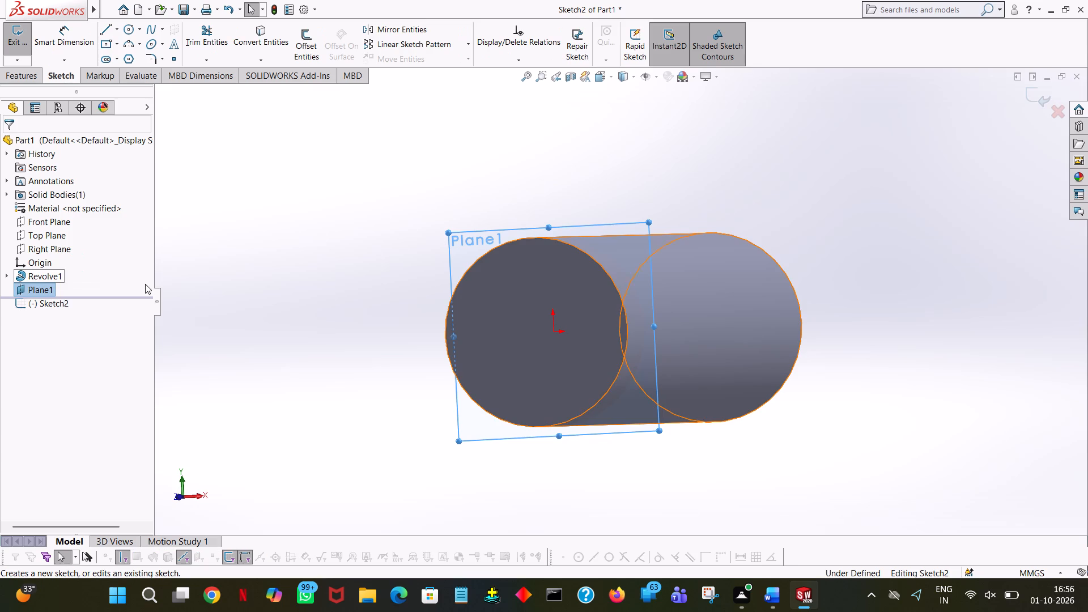
middle_drag(866, 220, 870, 343)
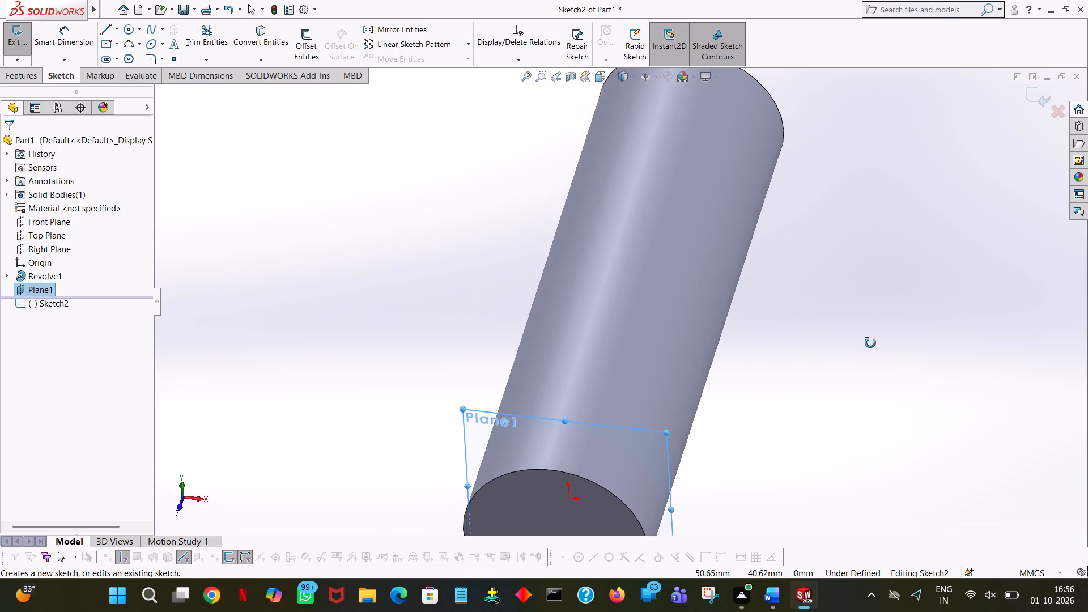
middle_drag(870, 343, 812, 119)
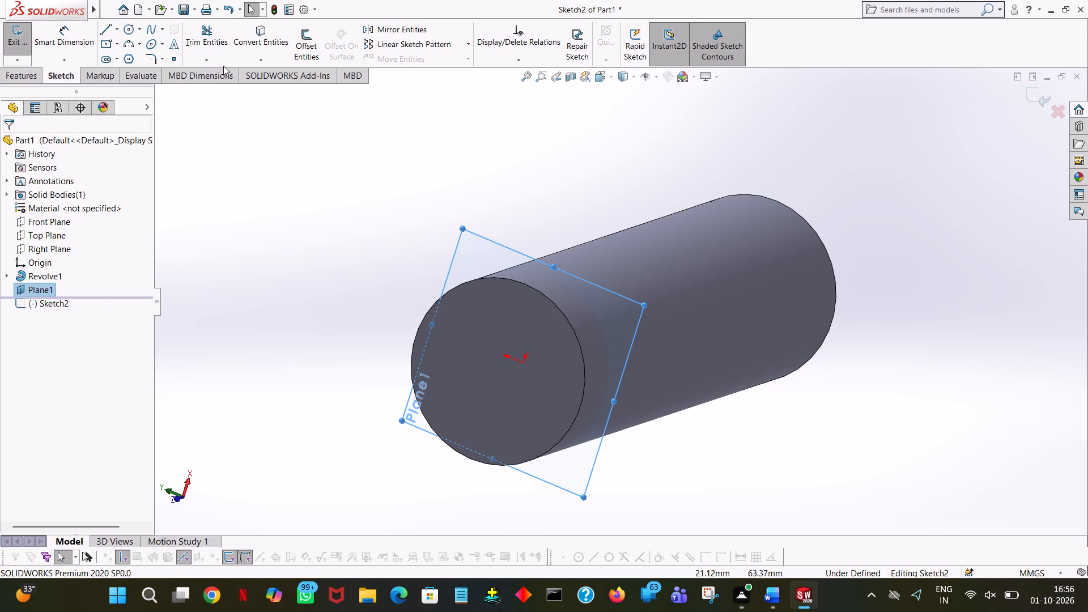
click(129, 31)
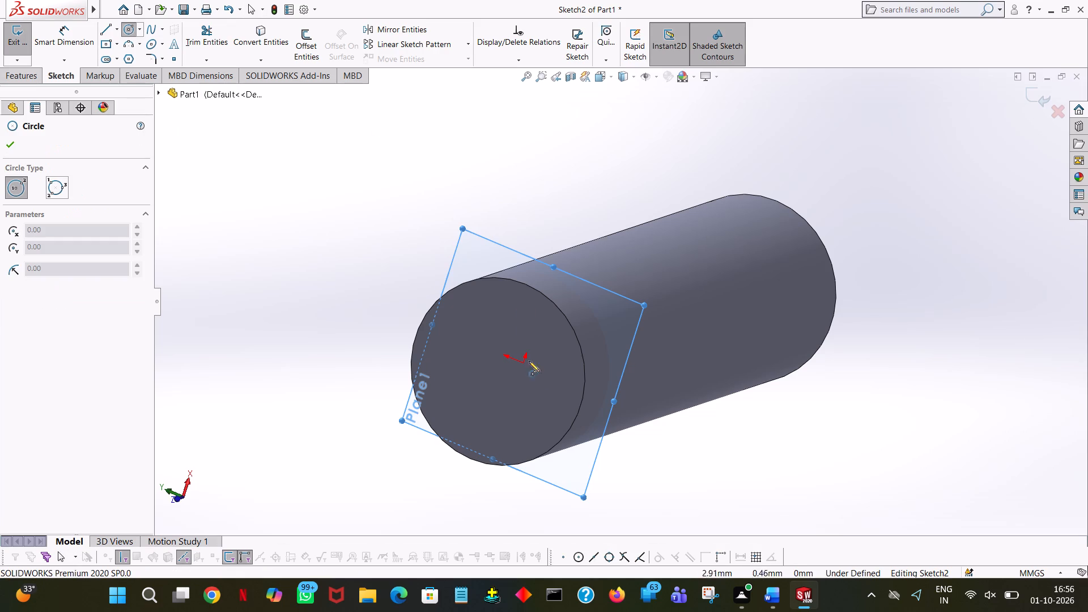
click(524, 367)
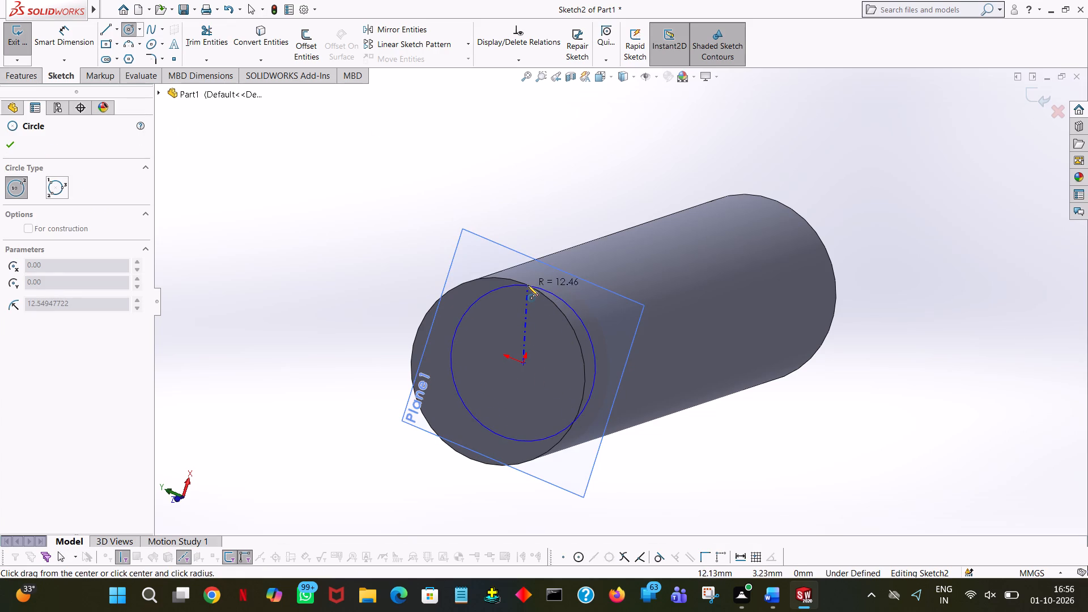
click(528, 285)
text(42/2)
key(Return)
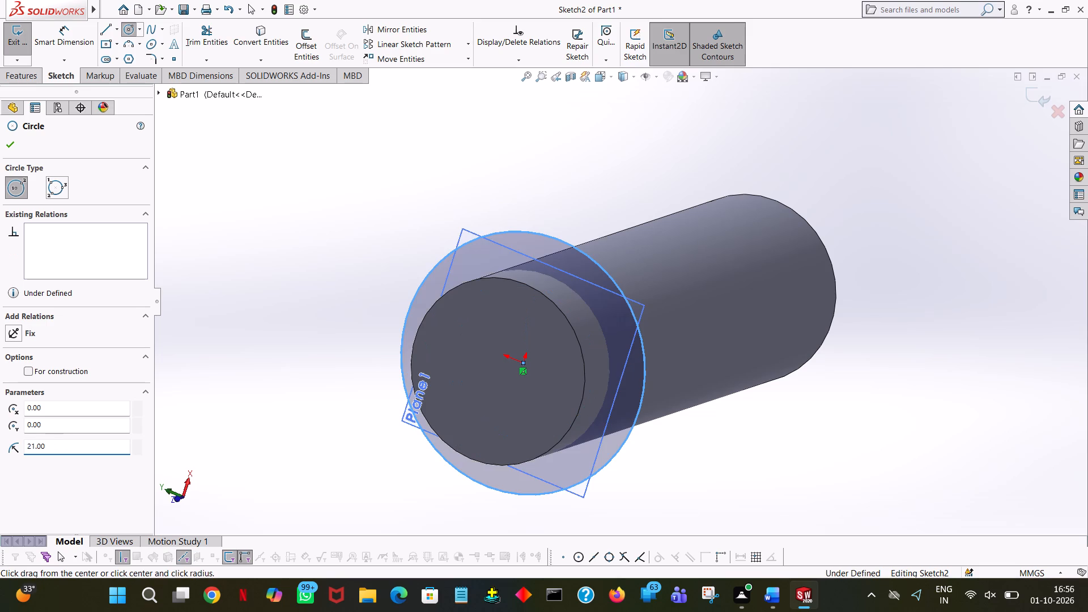
Finish the circle and exit the sketch on the offset plane.
click(4, 150)
middle_drag(920, 511, 894, 510)
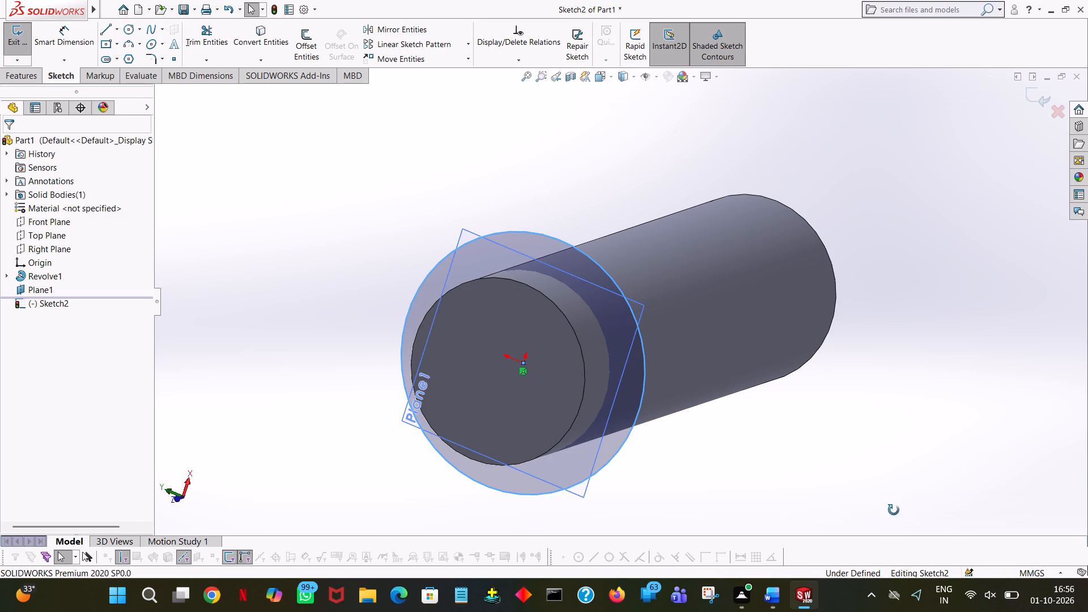
middle_drag(894, 510, 834, 511)
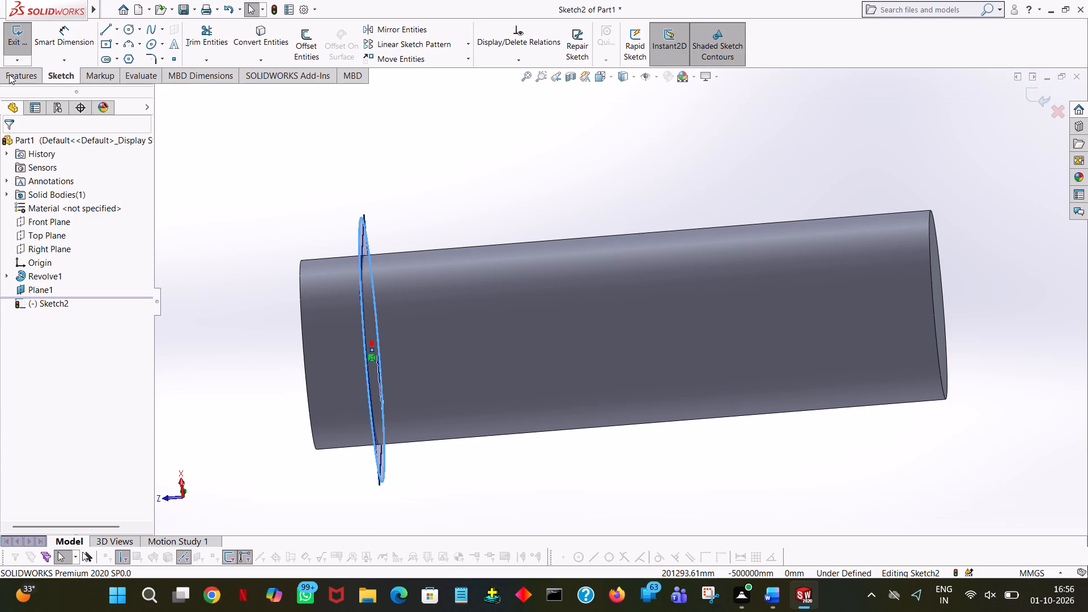
click(17, 37)
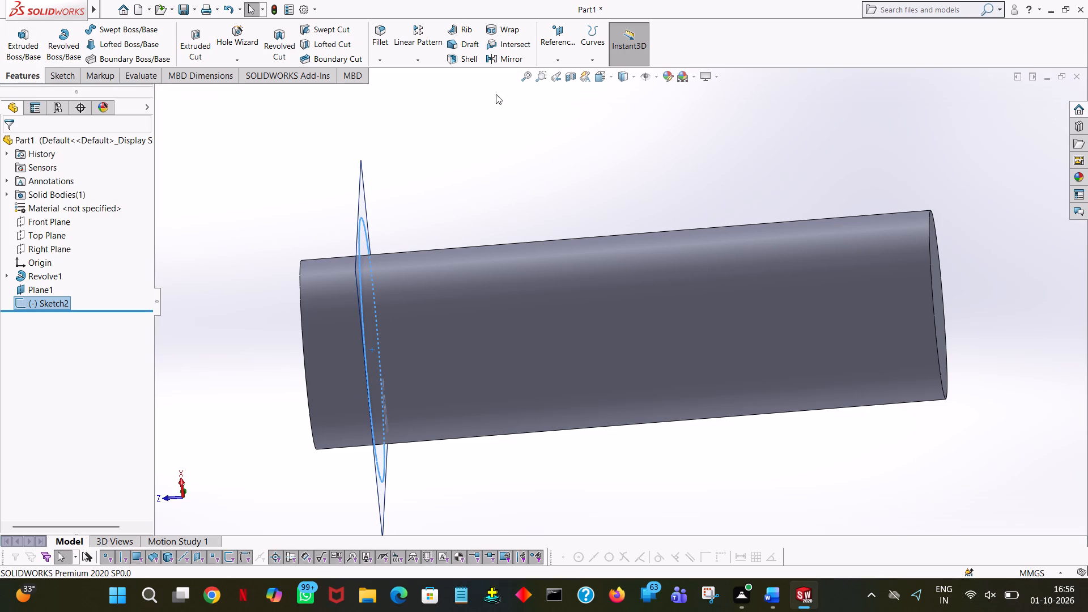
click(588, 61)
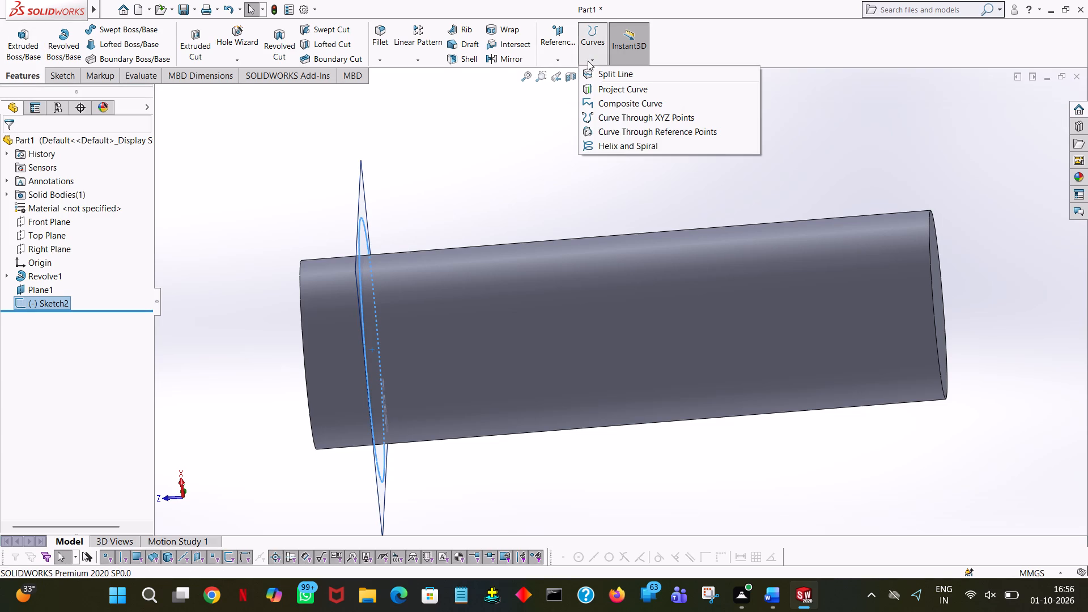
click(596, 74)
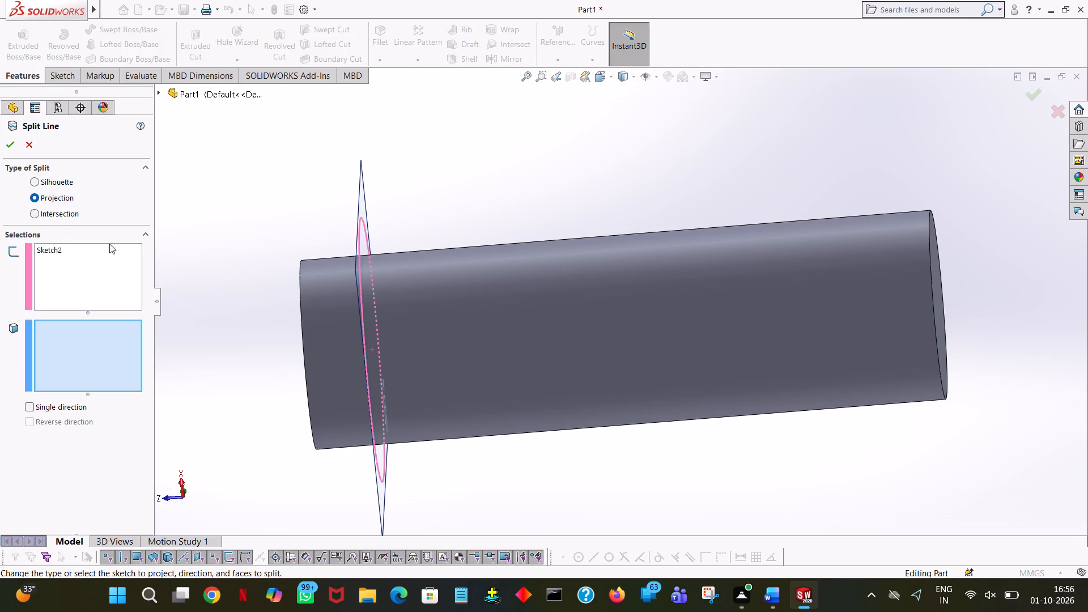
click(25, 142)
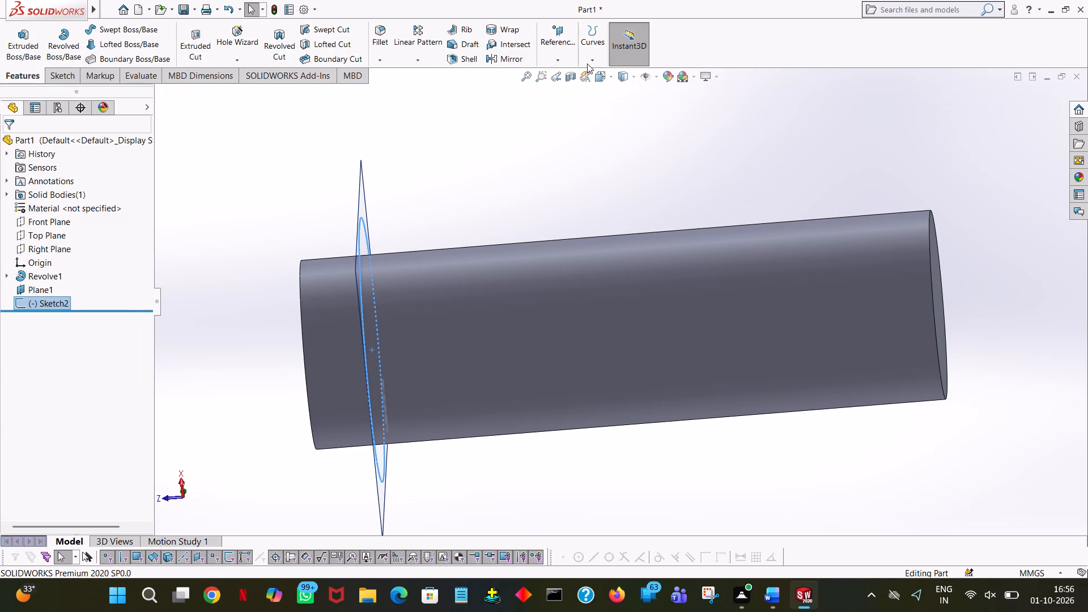
Create a helix from the circle sketch, defined by height and revolution, running back along the shaft with 80 mm height and 6 revolutions.
click(590, 64)
click(643, 145)
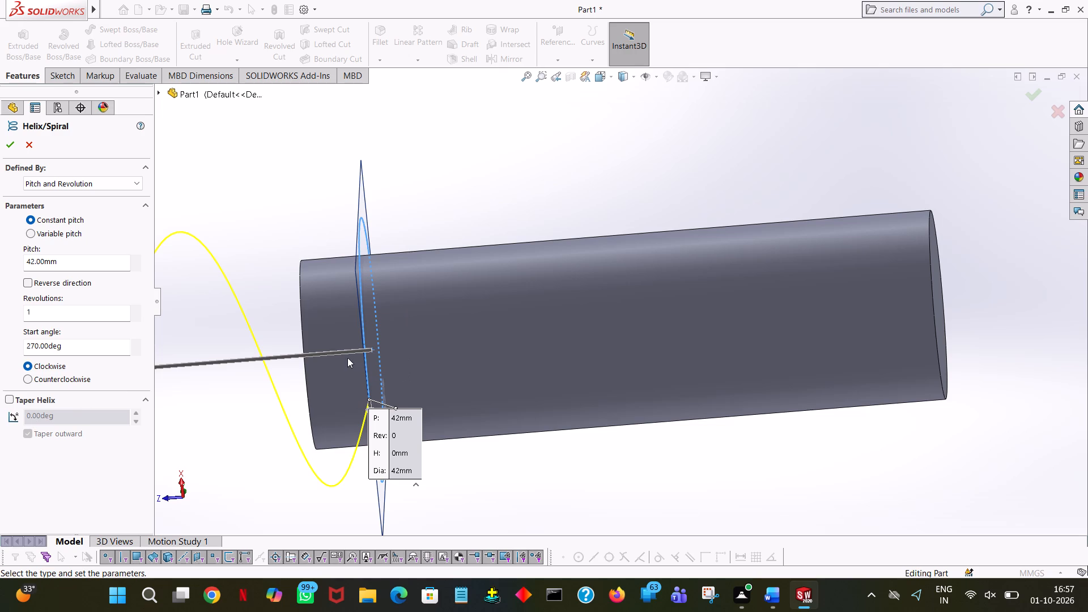
drag(313, 352, 499, 345)
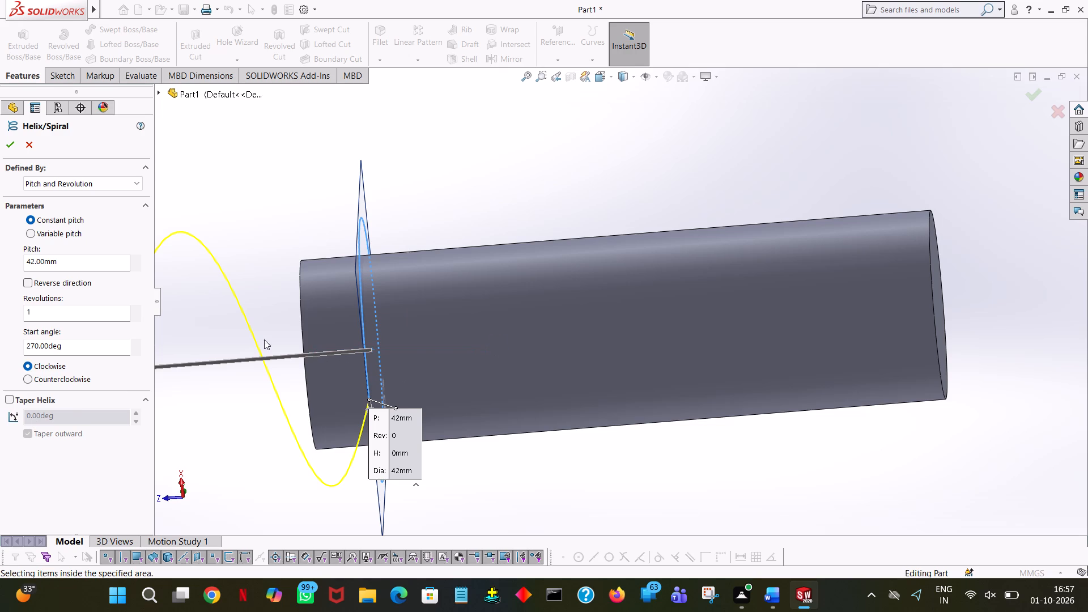
drag(194, 365, 377, 365)
click(29, 284)
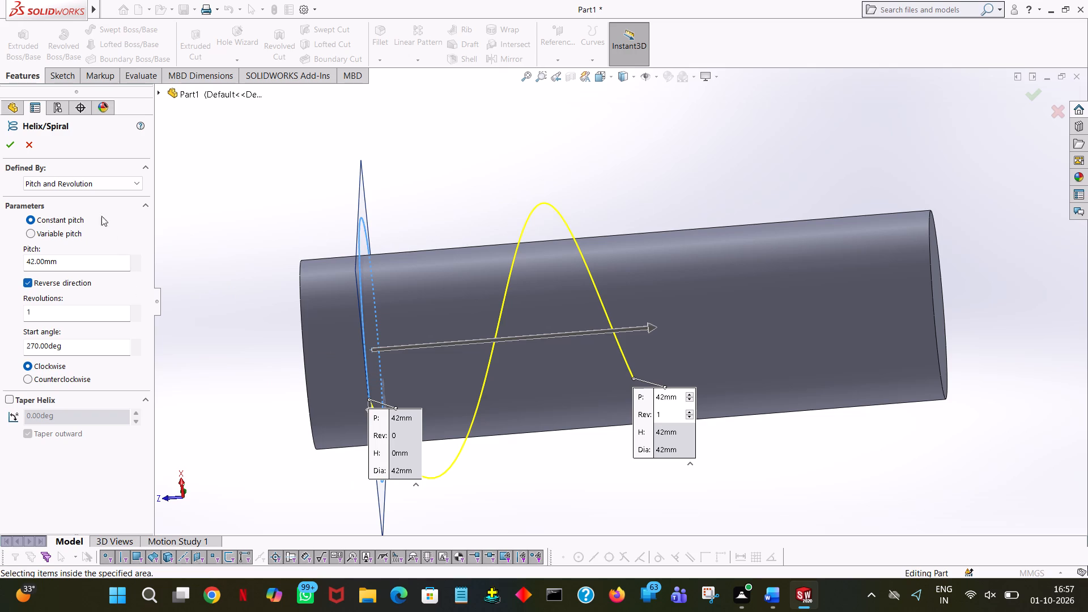
click(90, 185)
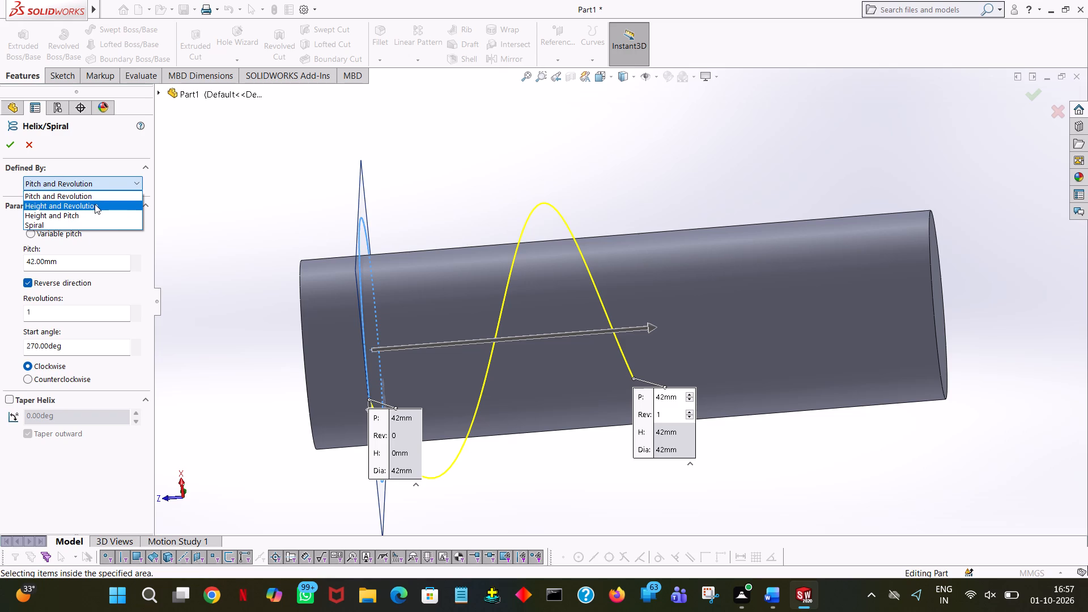
click(95, 204)
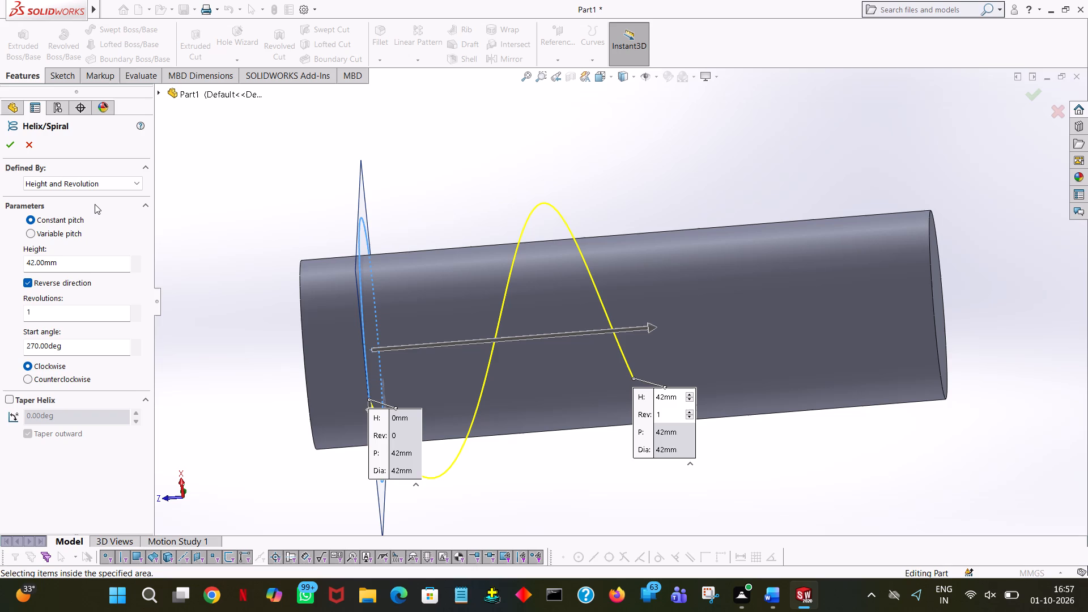
double_click(68, 267)
text(80)
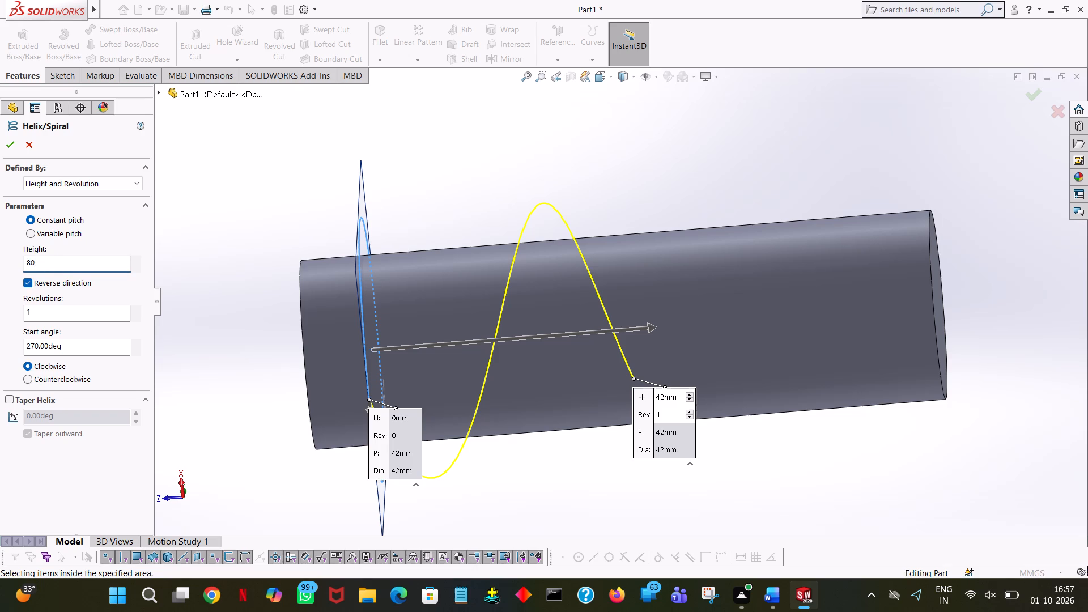
click(202, 160)
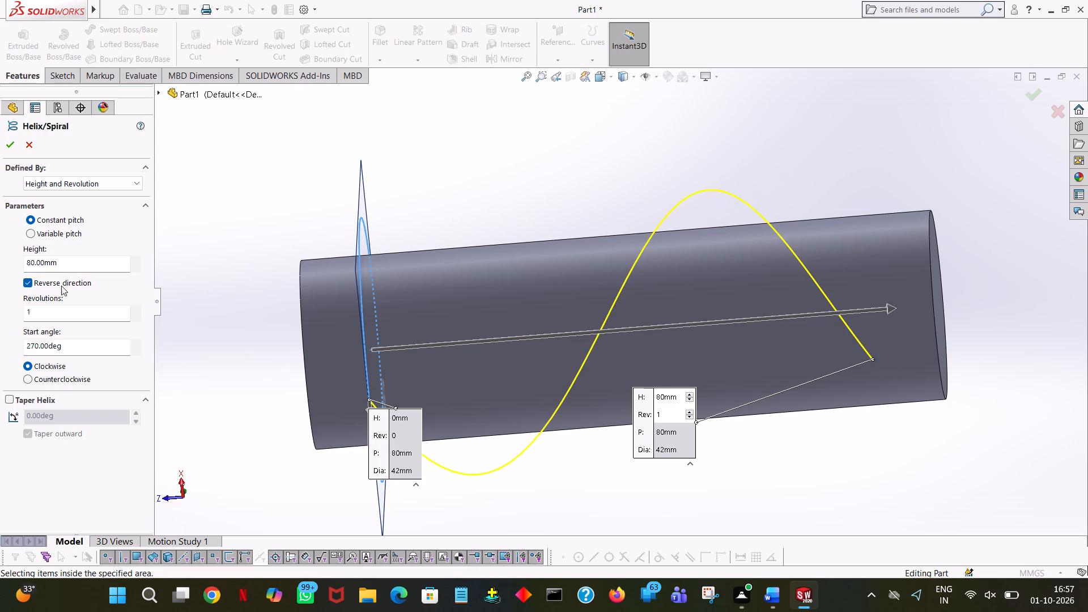
double_click(52, 309)
key(6)
click(241, 154)
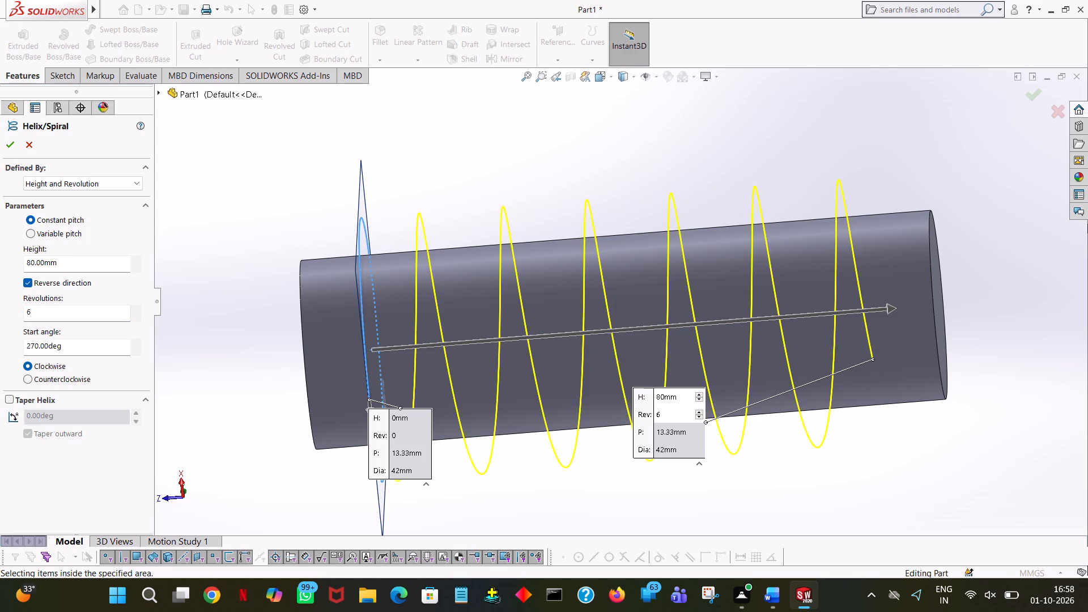
click(3, 145)
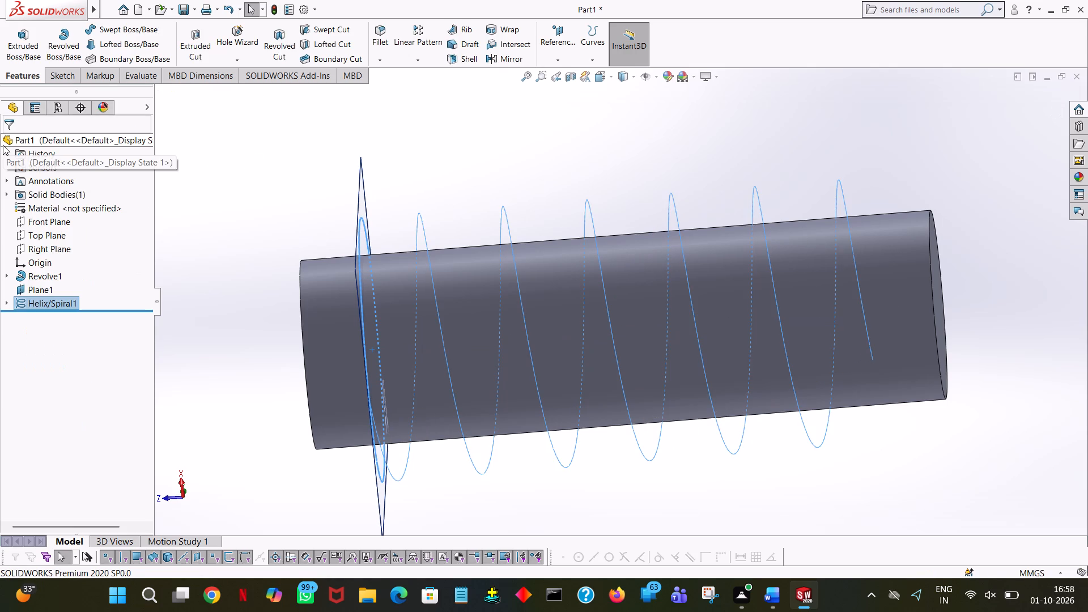
Create a swept boss along the helix using a circular profile with a 4 mm diameter.
middle_drag(546, 178, 555, 195)
middle_drag(557, 198, 579, 199)
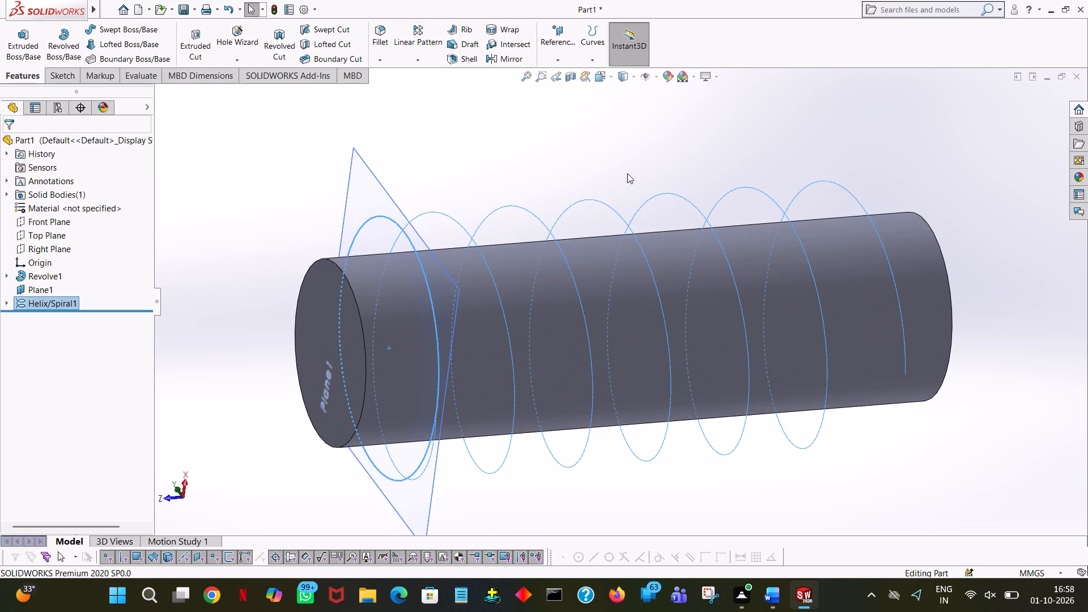
middle_drag(635, 169, 631, 363)
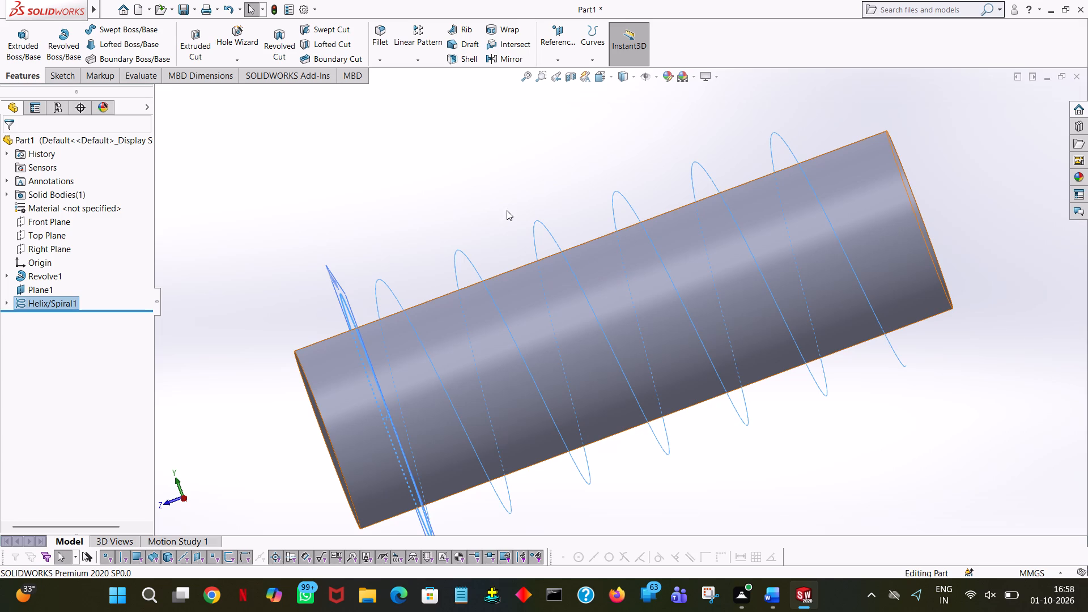
click(96, 30)
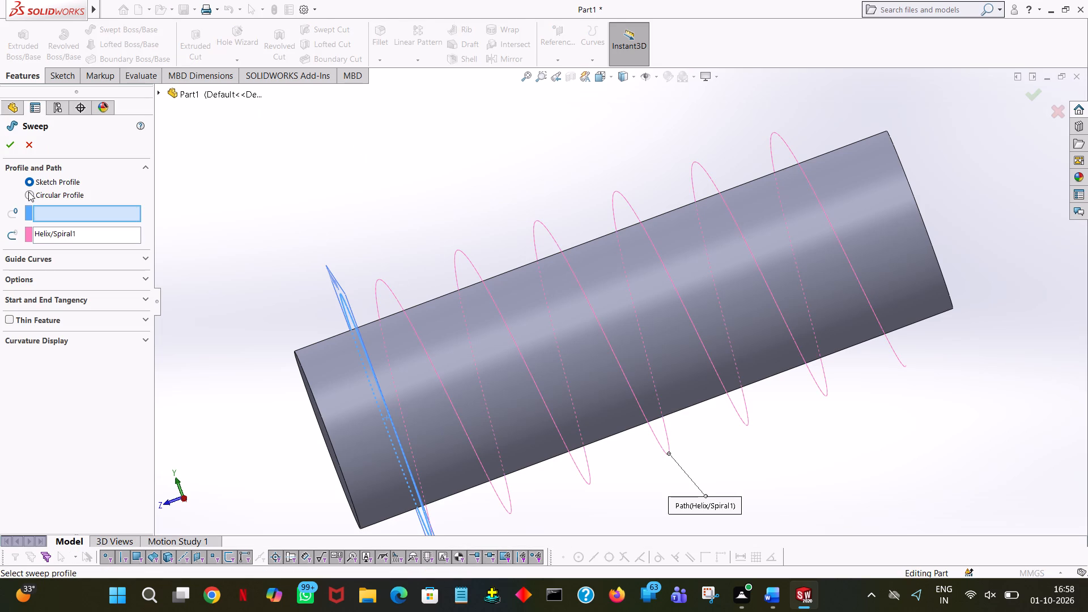
click(28, 192)
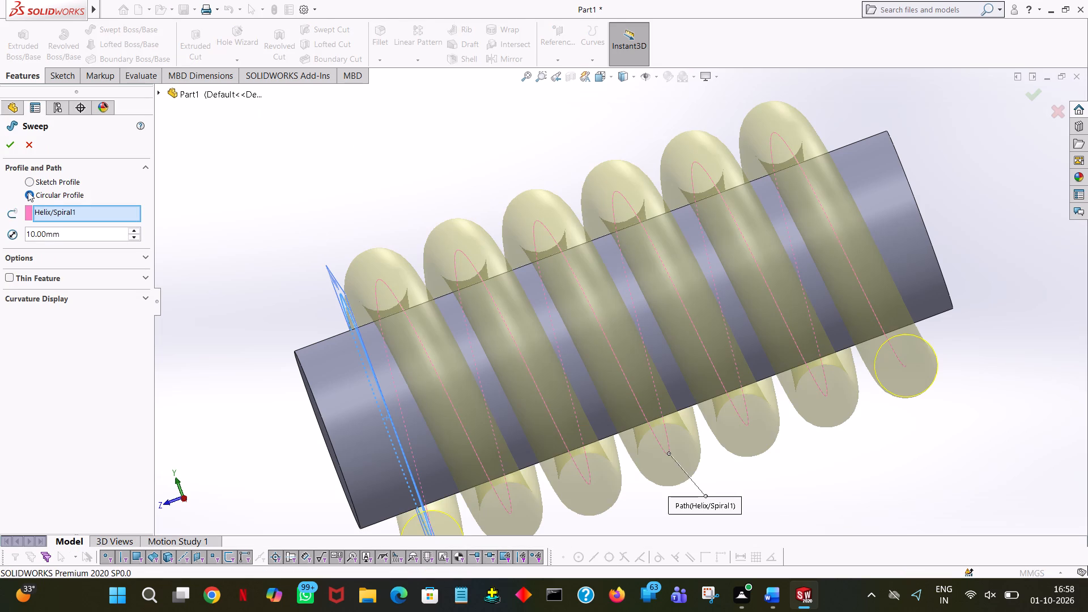
double_click(103, 232)
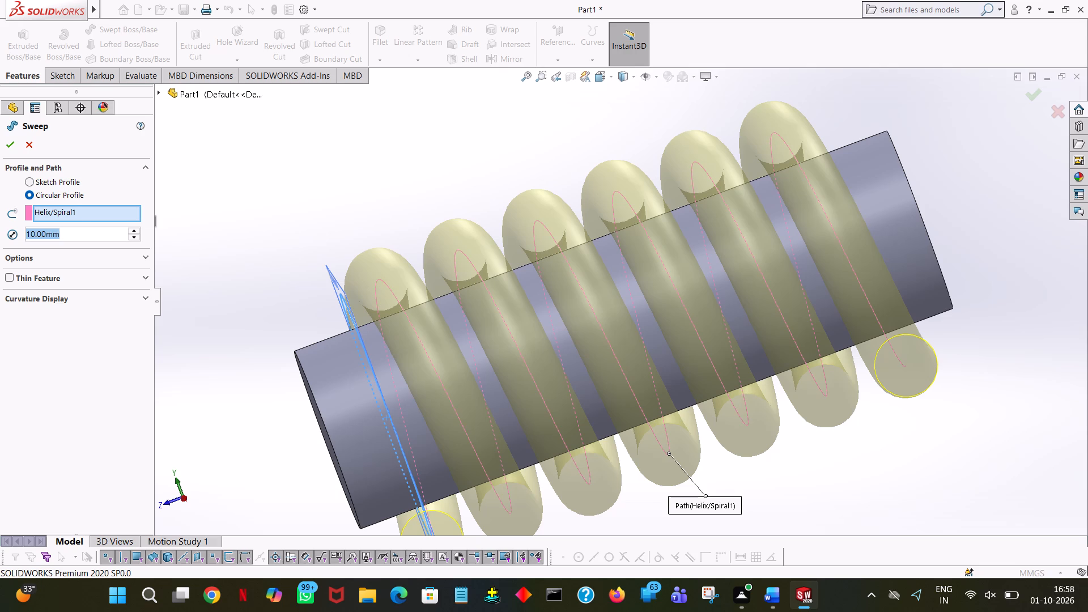
key(4)
click(364, 160)
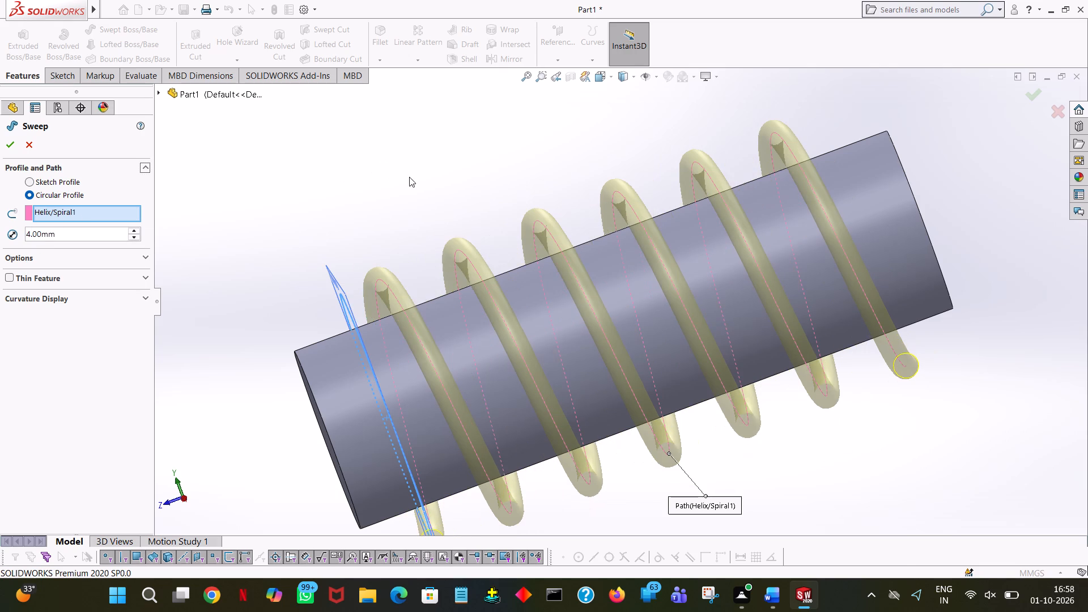
middle_drag(411, 177, 500, 99)
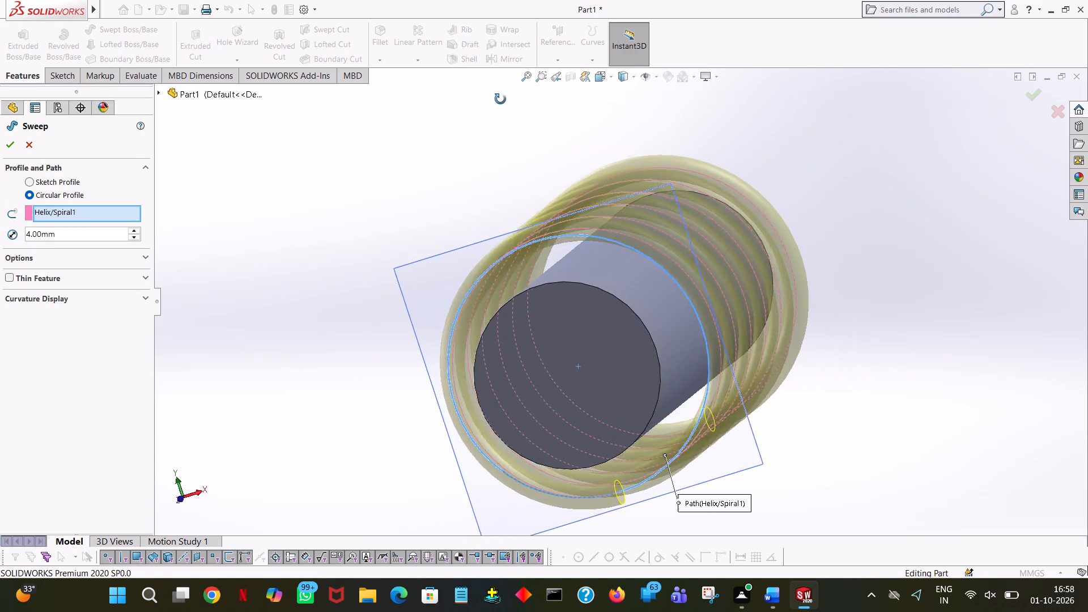
middle_drag(500, 99, 690, 19)
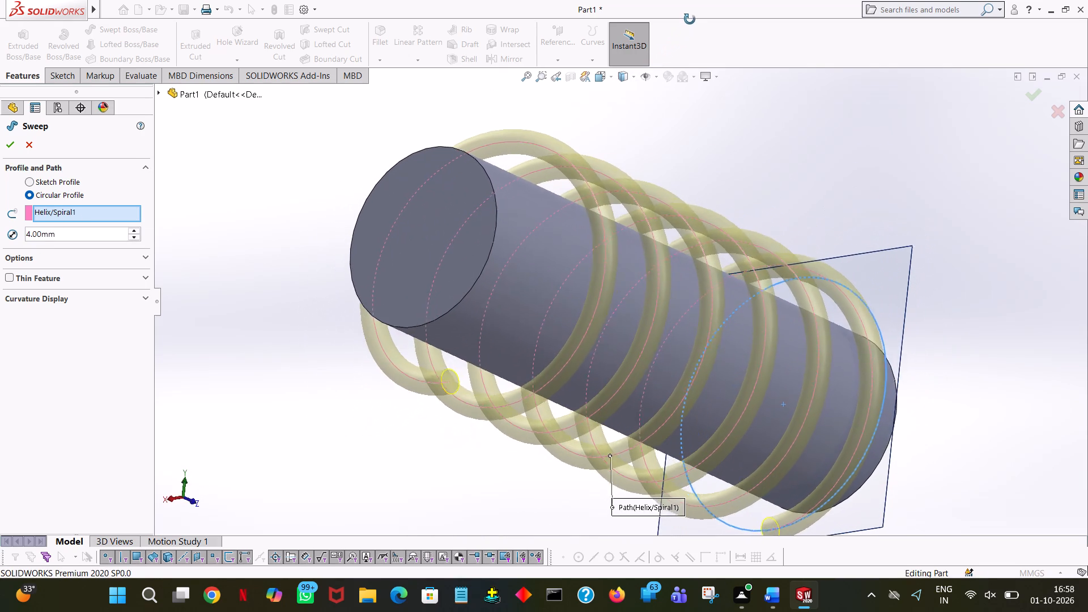
middle_drag(690, 19, 691, 13)
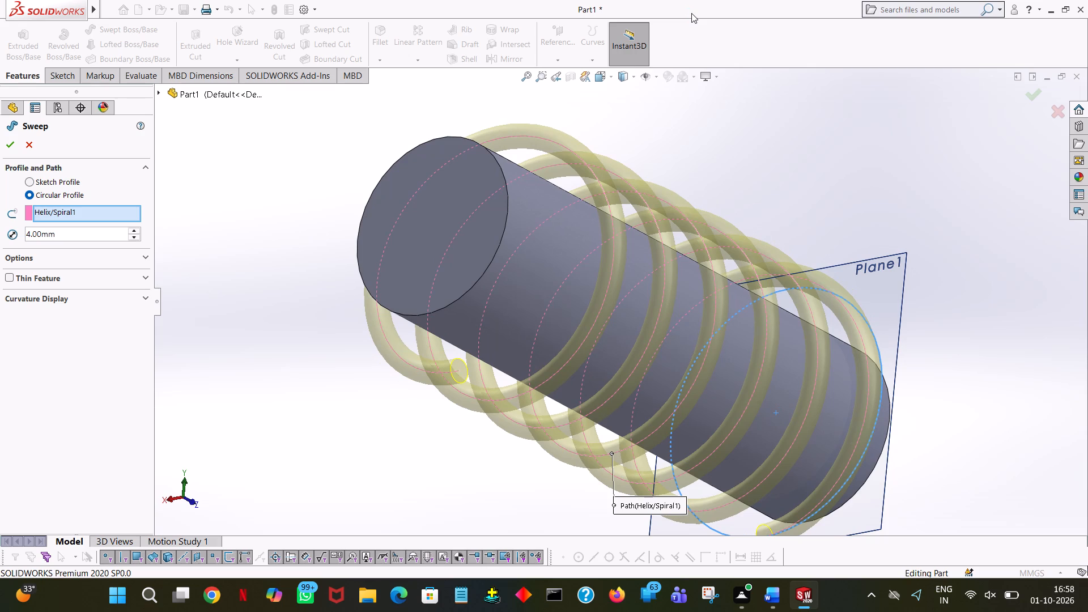
click(2, 149)
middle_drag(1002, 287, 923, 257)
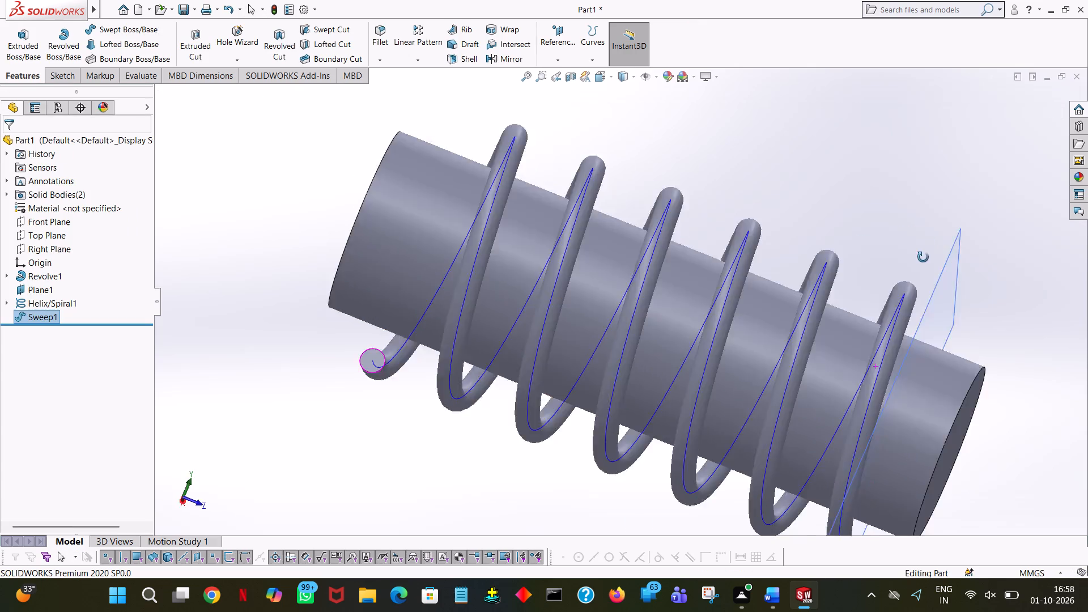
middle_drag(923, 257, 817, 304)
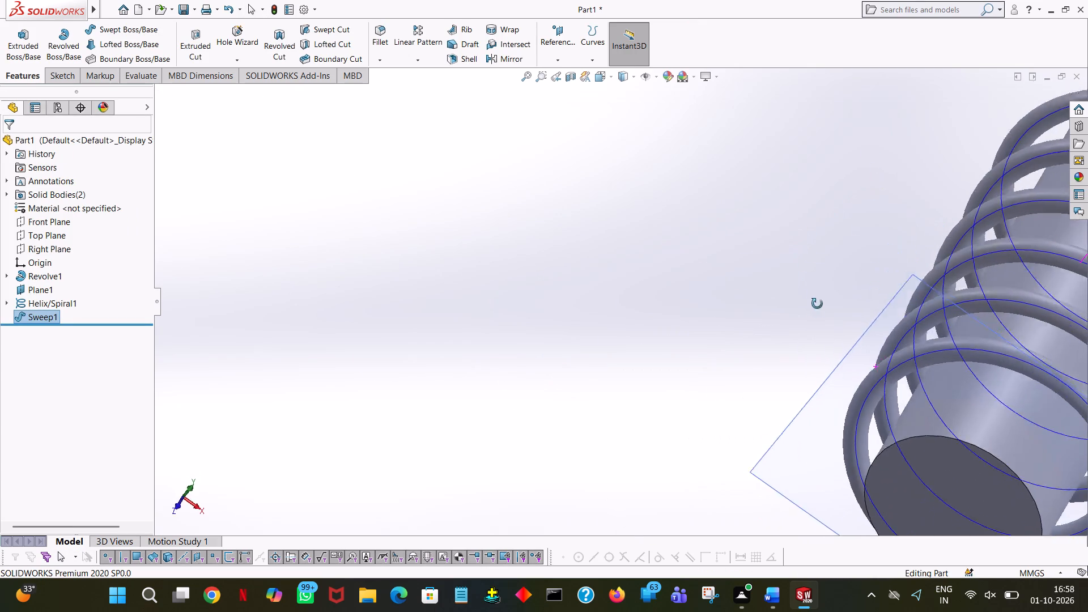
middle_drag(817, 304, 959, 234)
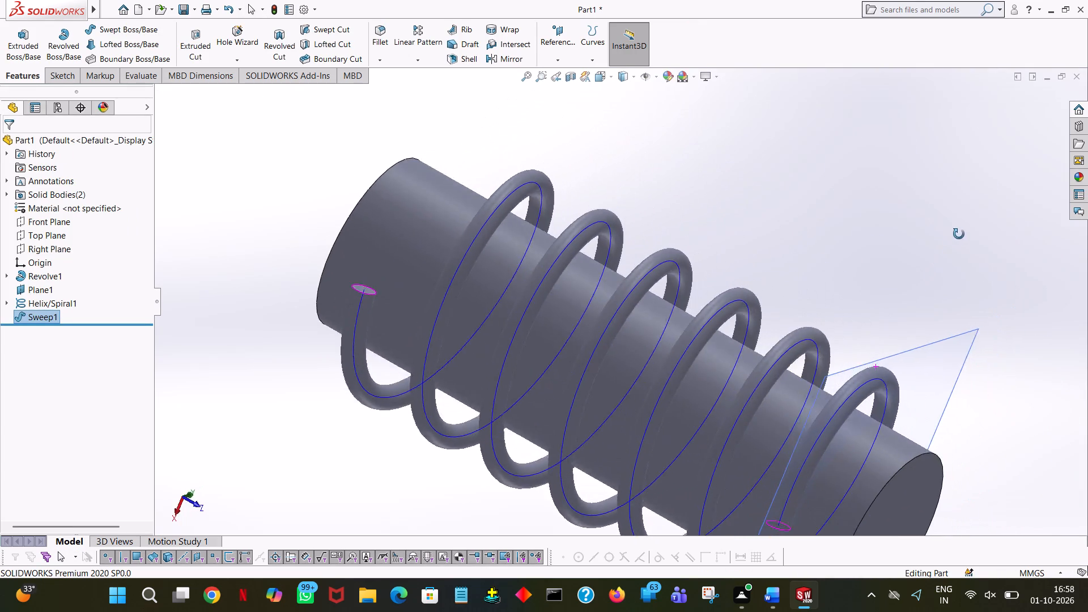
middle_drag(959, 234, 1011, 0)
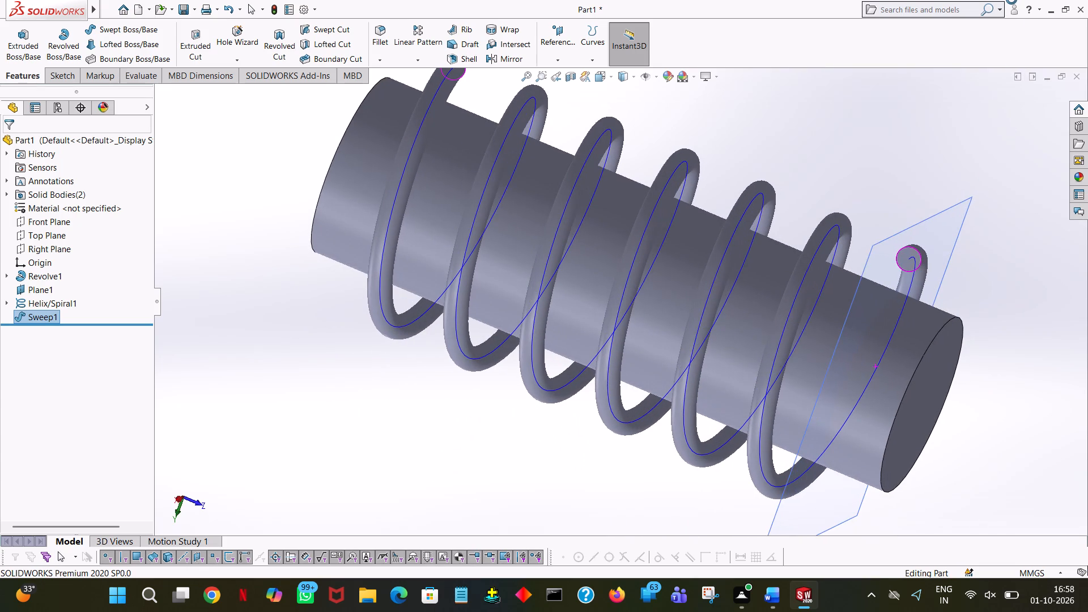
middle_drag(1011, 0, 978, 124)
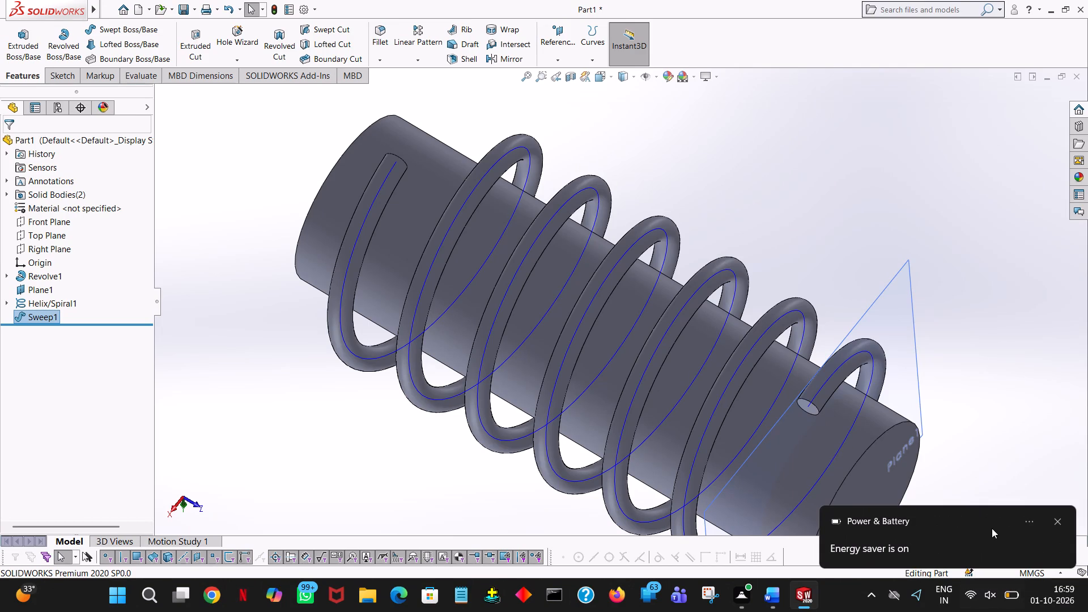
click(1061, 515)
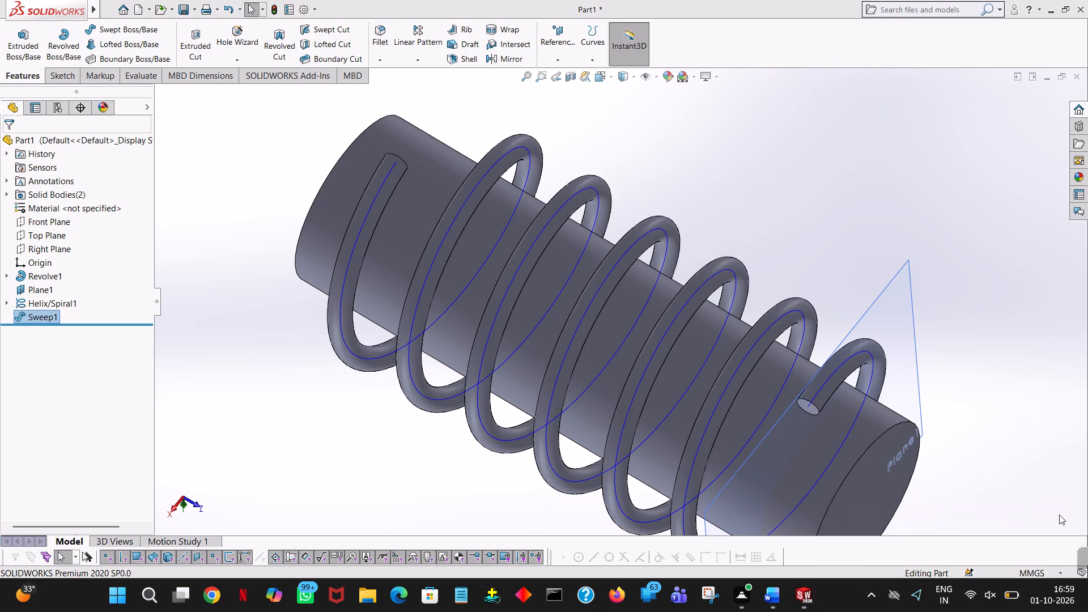
Undo the sweep made with the circular profile, leaving only the helix on the shaft.
click(232, 8)
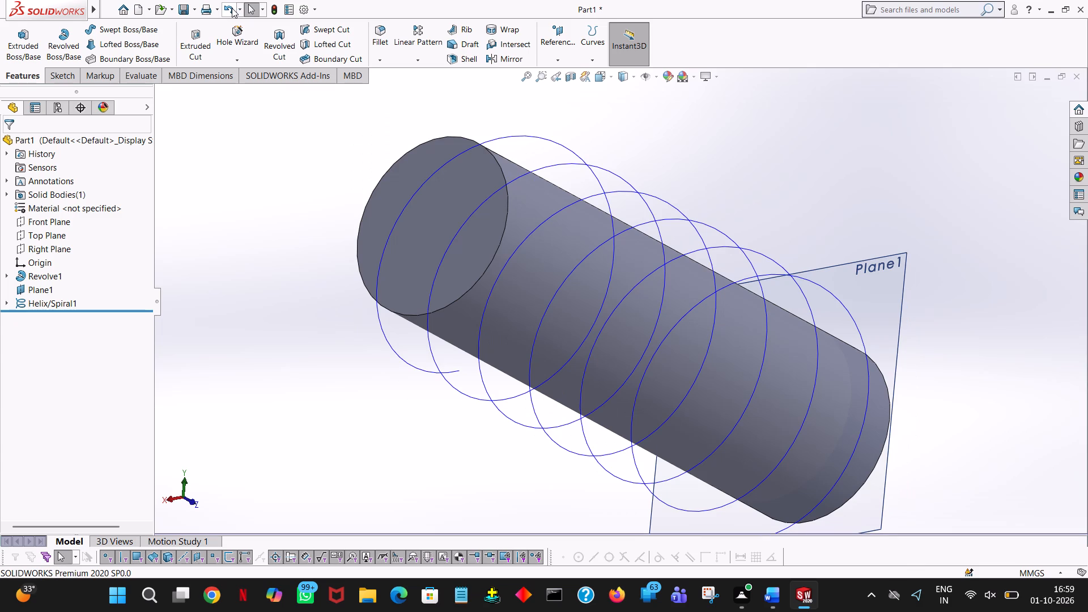
Start a new sketch on the offset plane at the starting end of the helix.
middle_click(988, 396)
middle_drag(922, 445, 750, 441)
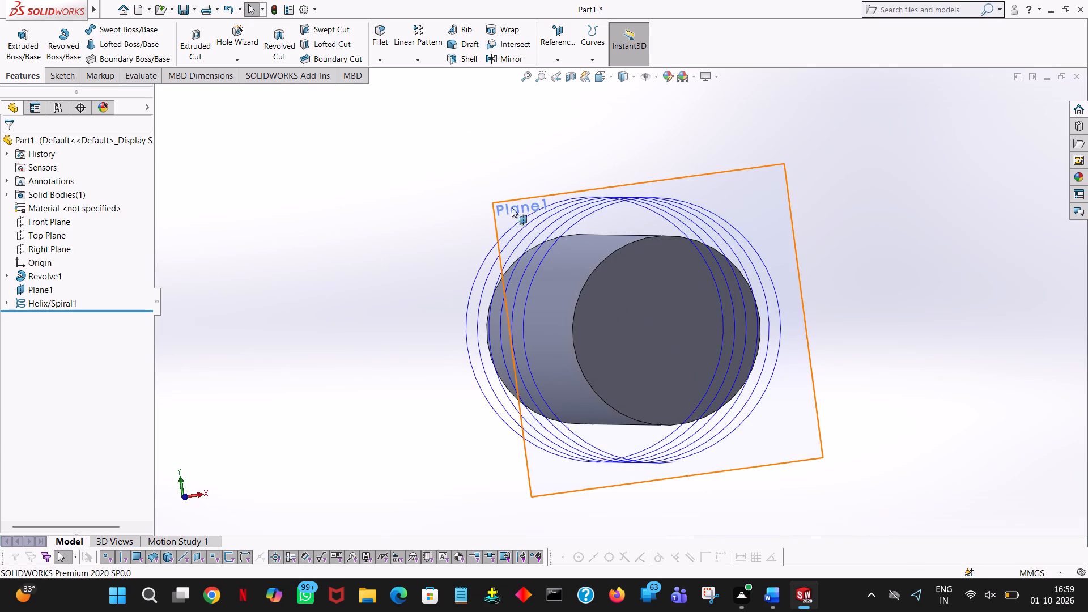
click(749, 207)
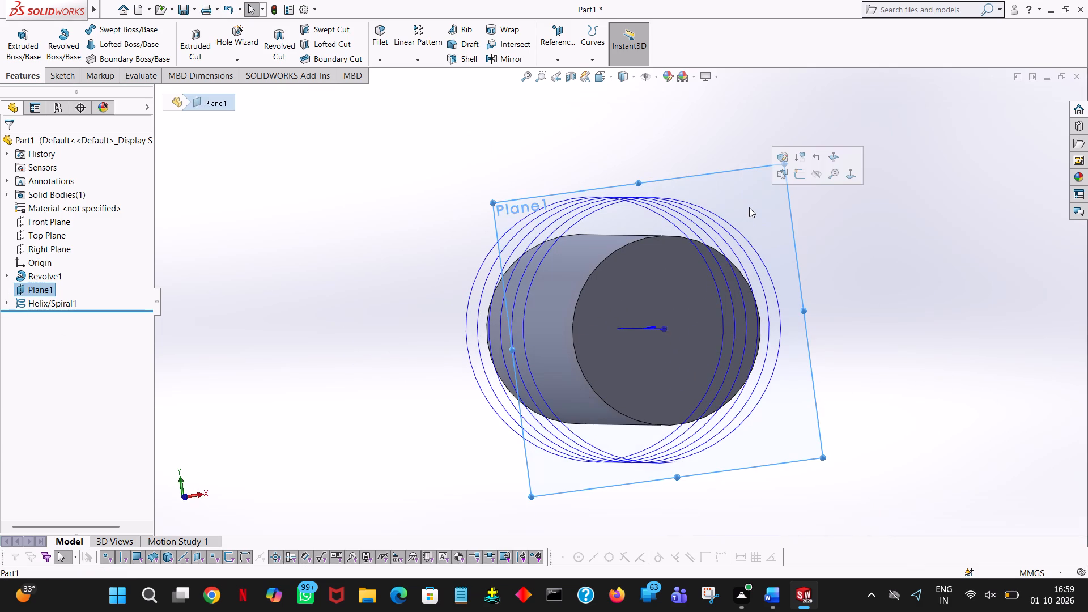
click(294, 238)
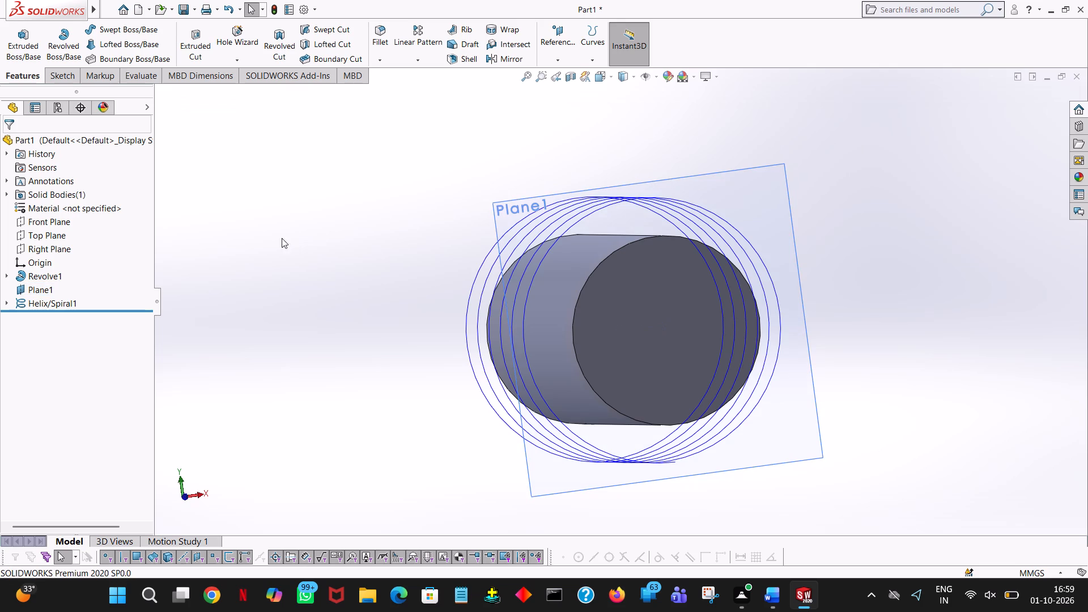
click(37, 287)
click(50, 273)
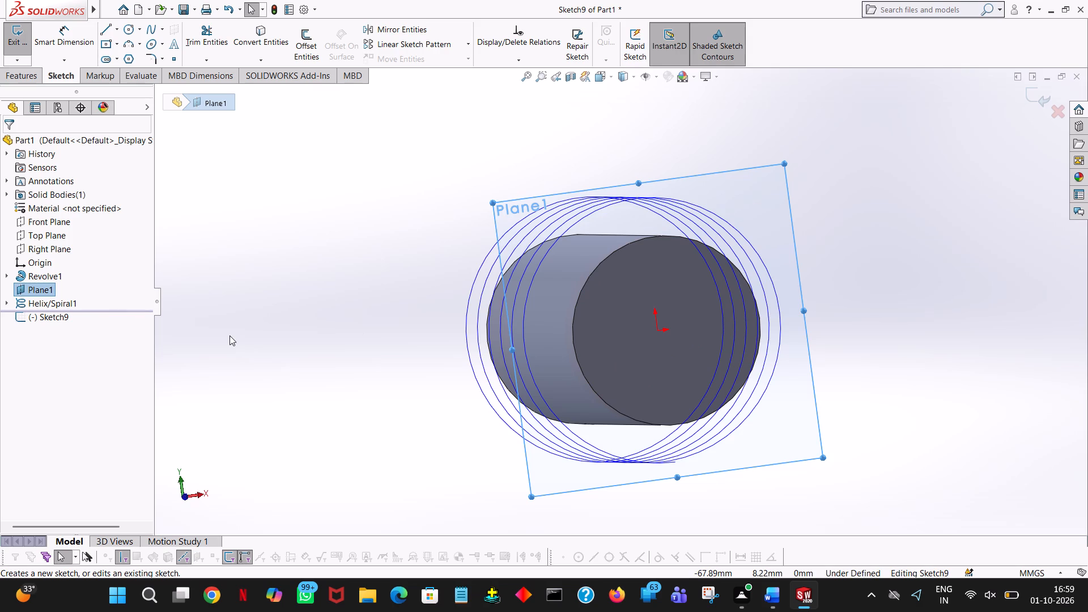
middle_drag(861, 345, 906, 313)
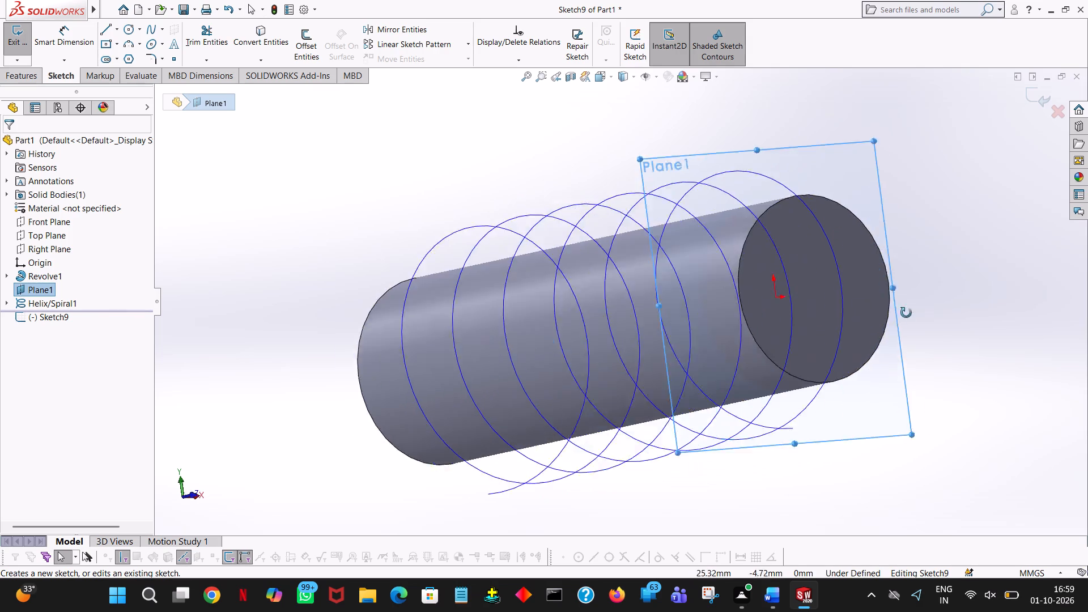
middle_drag(906, 313, 951, 96)
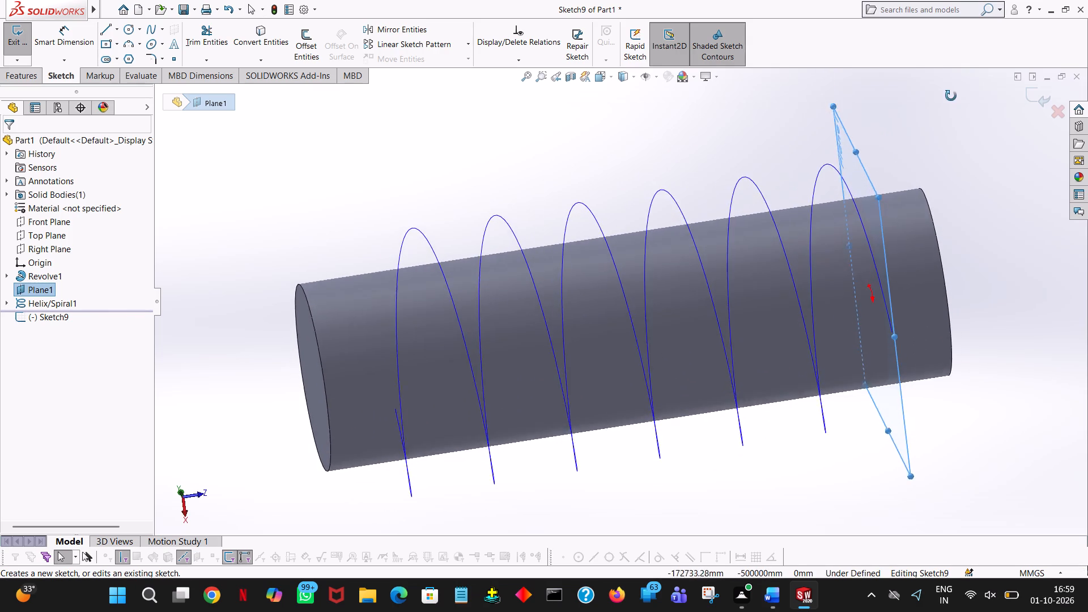
middle_drag(951, 96, 970, 0)
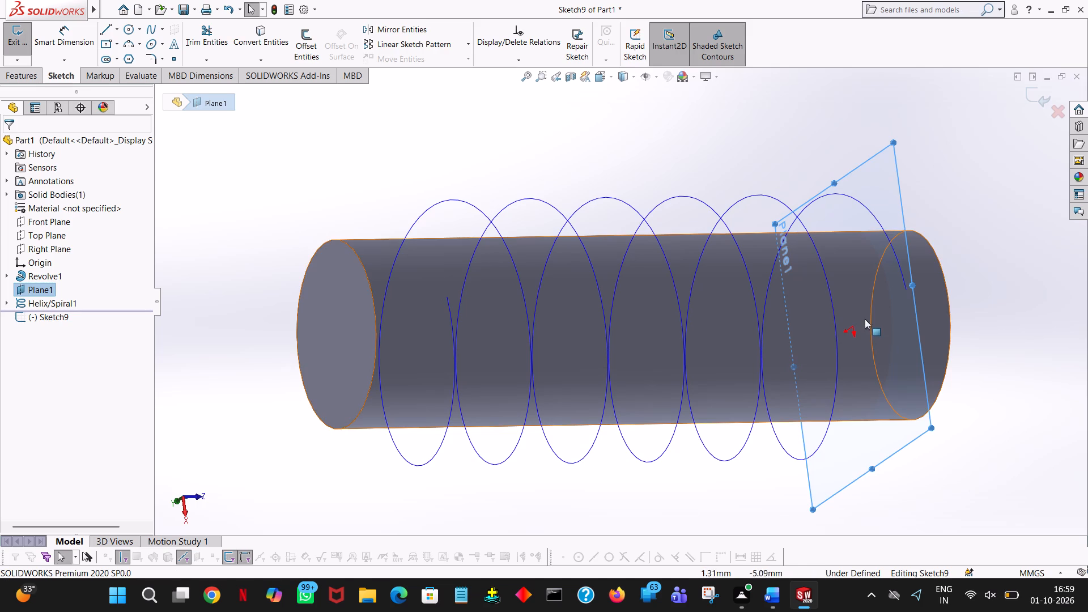
middle_drag(925, 325, 851, 341)
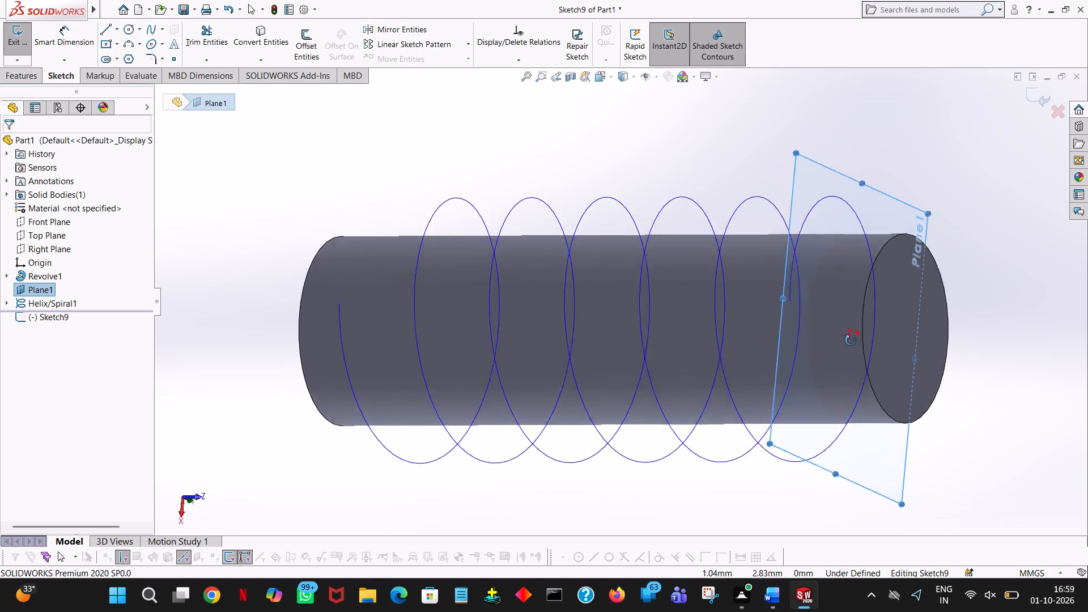
middle_drag(851, 341, 836, 344)
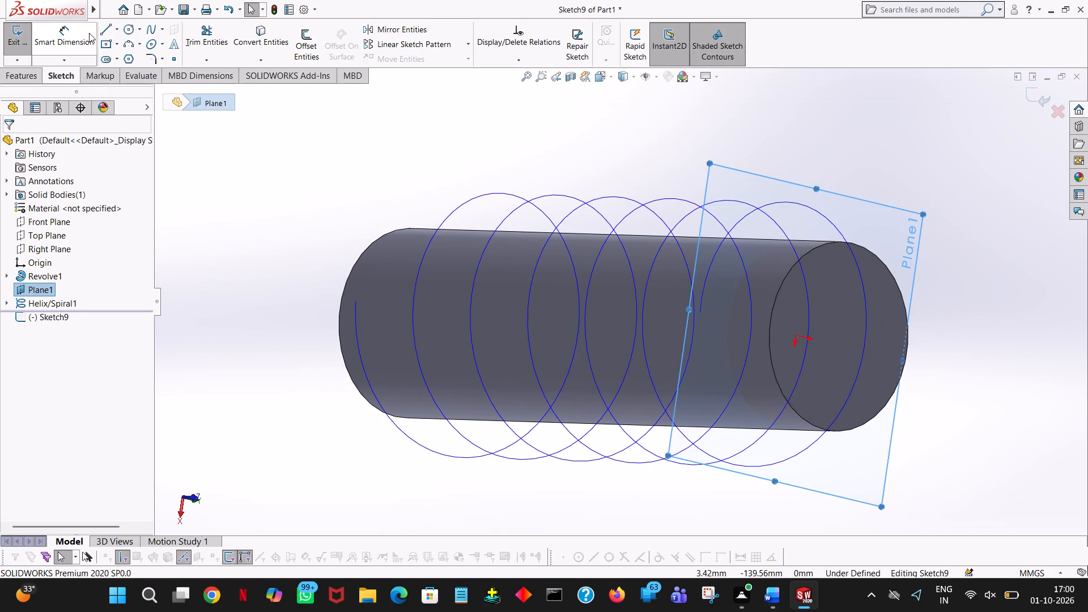
Sketch a closed rectangular thread profile with lines, 4 mm wide and 6 mm high, straddling the shaft's upper outline near the vertical centre.
click(102, 31)
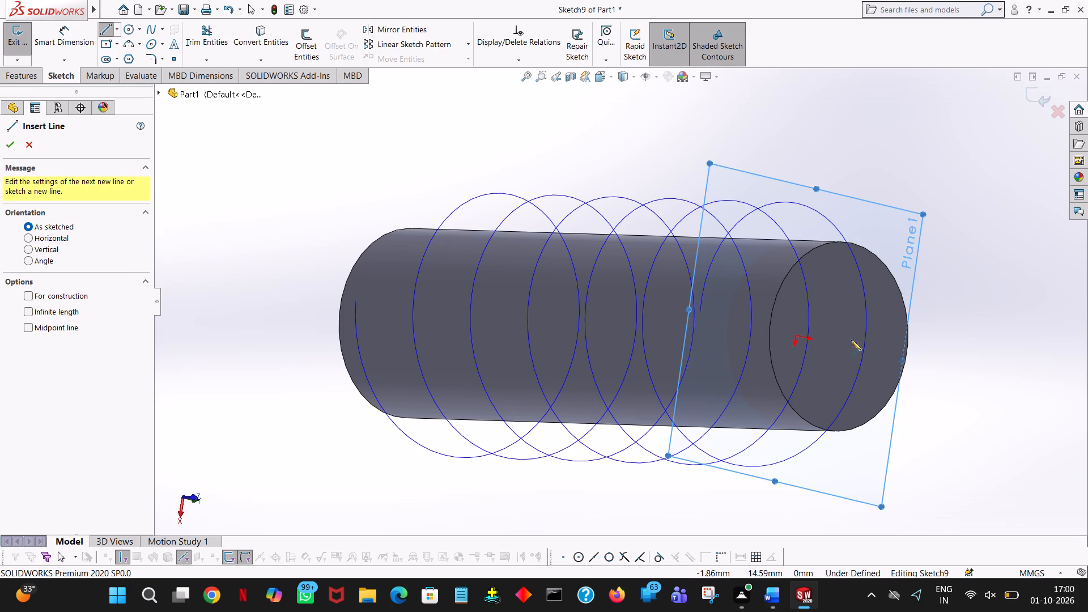
middle_drag(826, 346, 797, 348)
key(space)
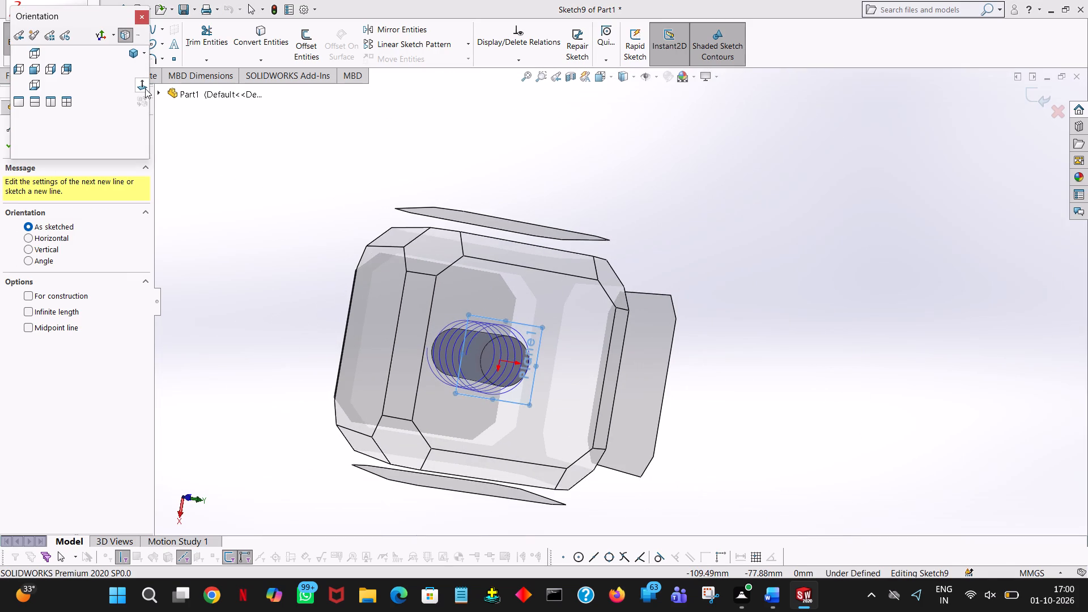
click(145, 88)
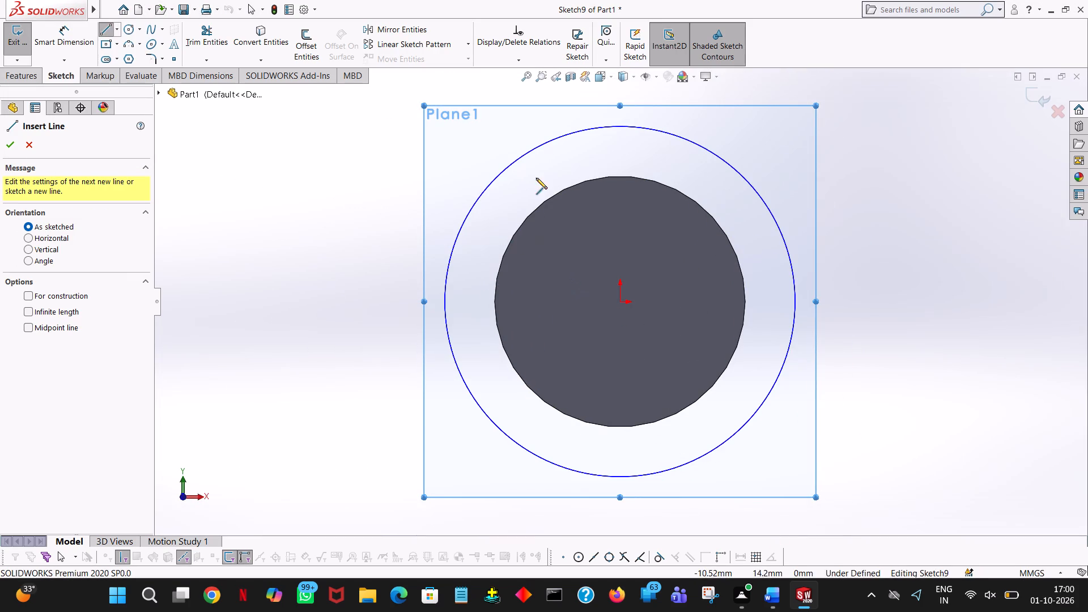
click(572, 154)
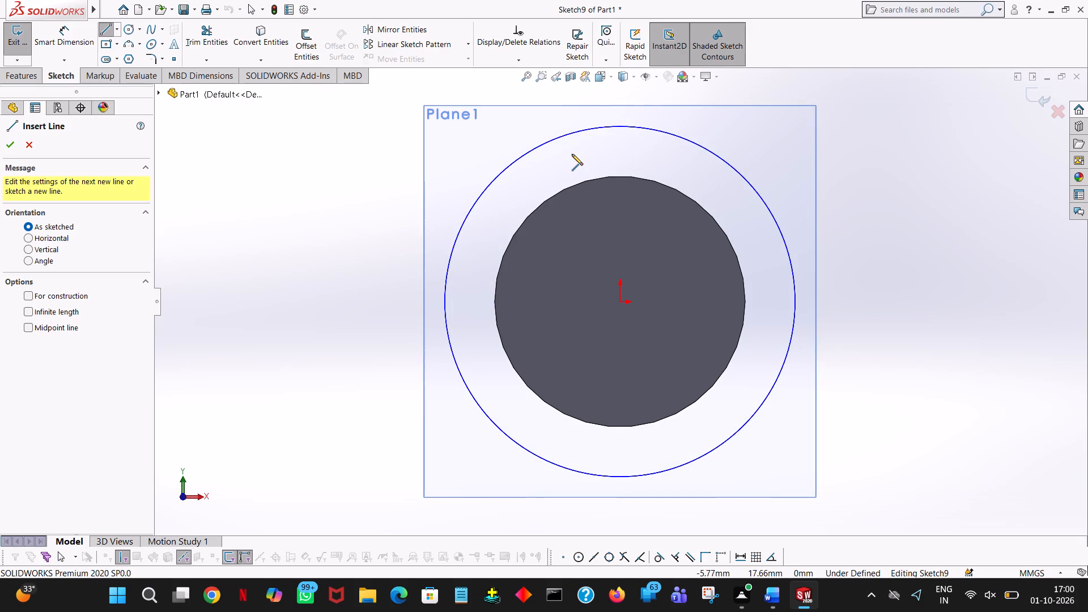
click(601, 156)
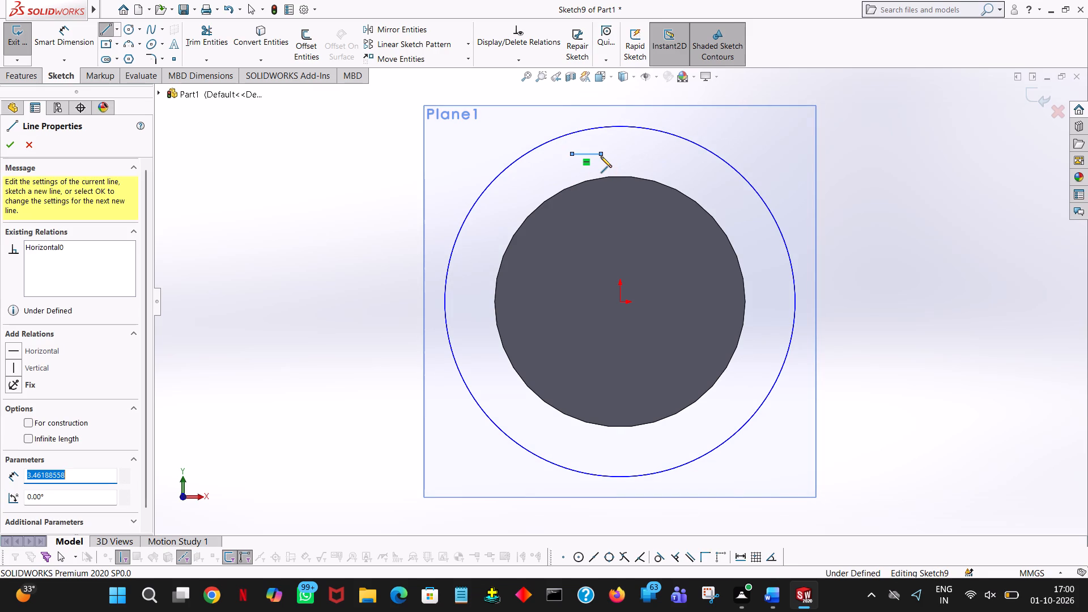
key(4)
key(Return)
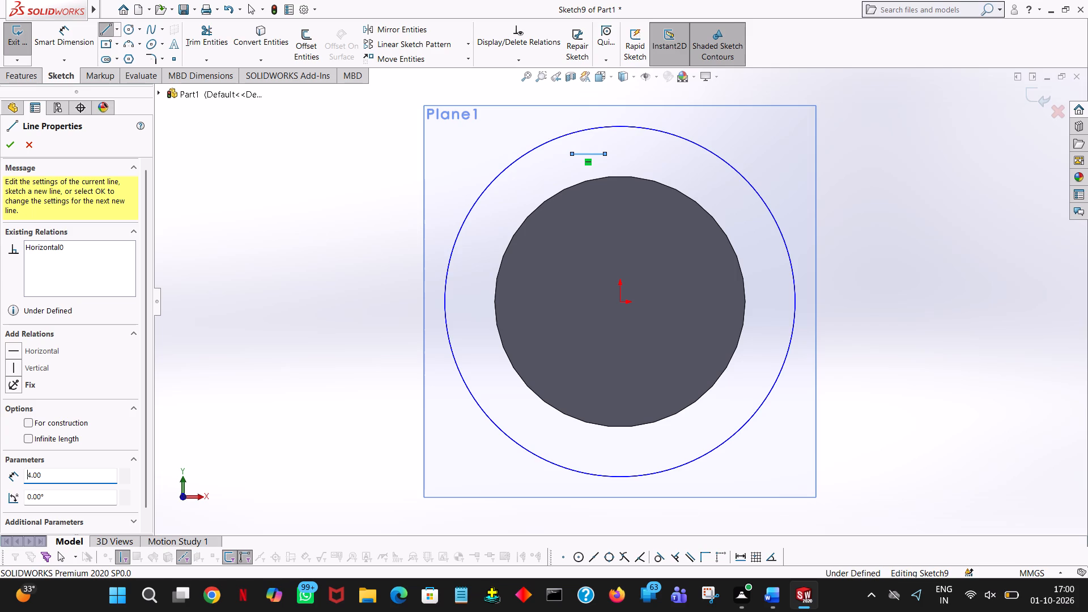
click(605, 194)
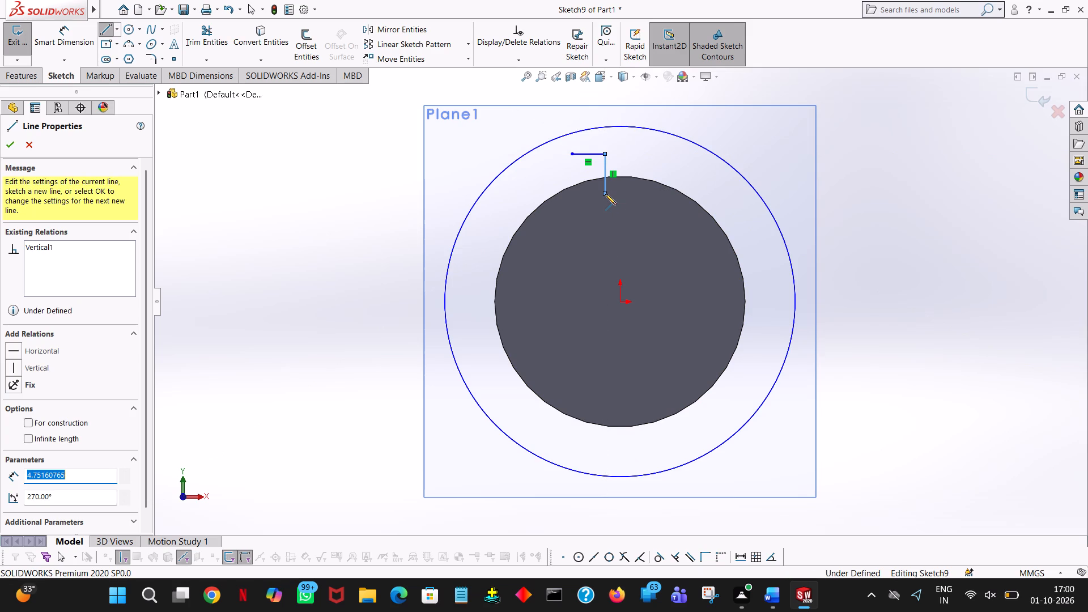
key(6)
key(Return)
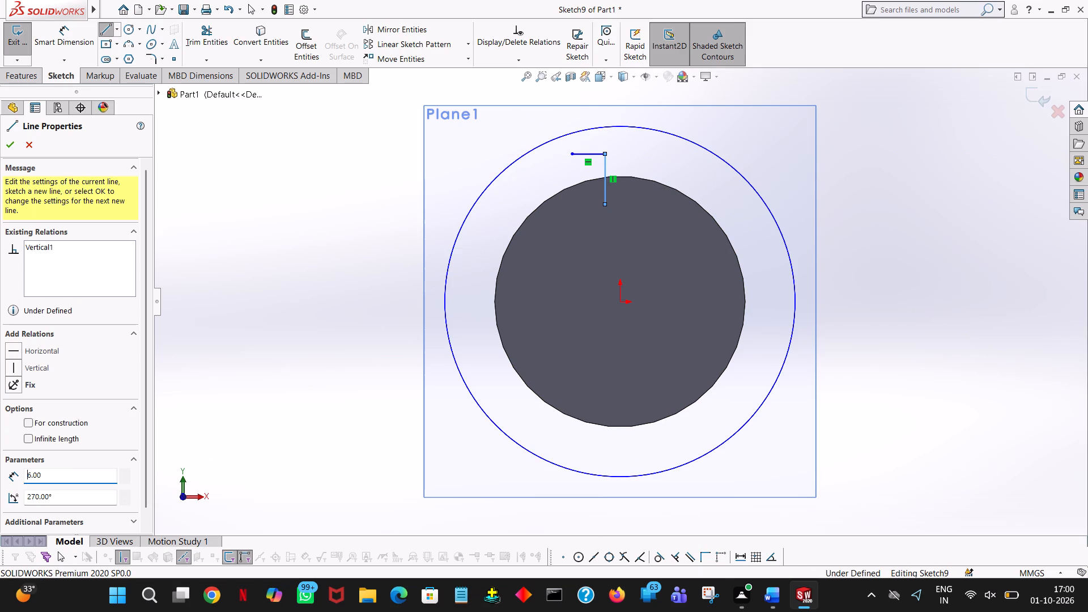
click(570, 204)
click(573, 154)
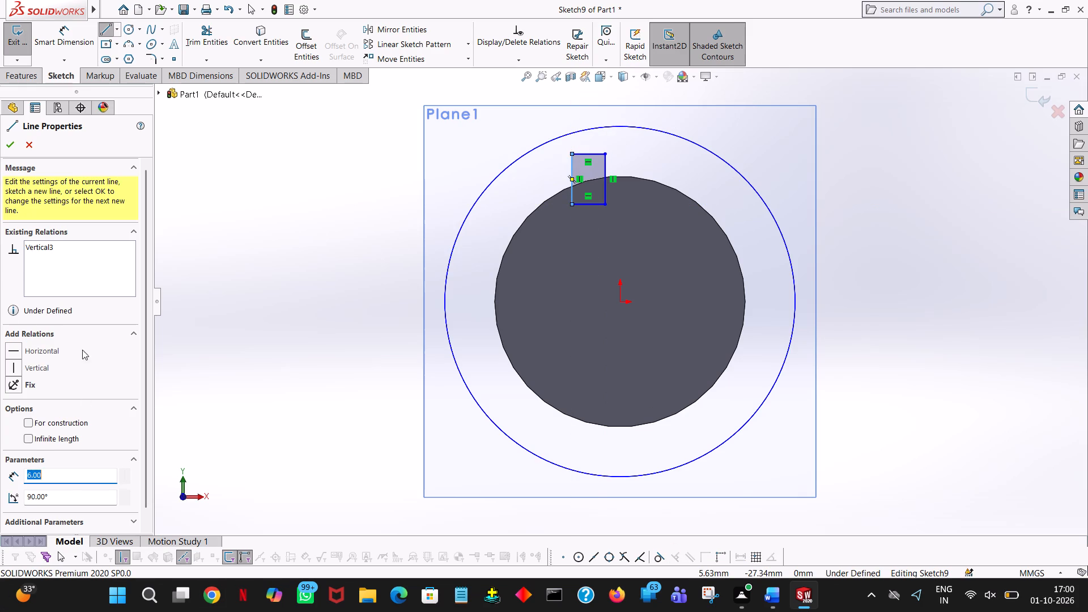
click(12, 141)
middle_drag(314, 182, 330, 210)
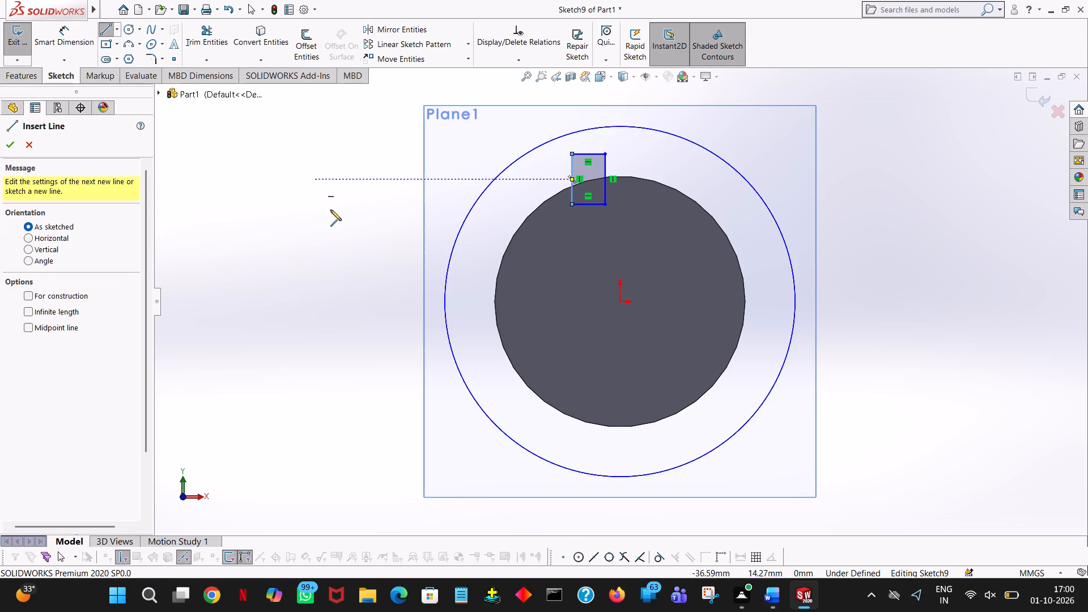
middle_drag(330, 210, 353, 262)
click(844, 182)
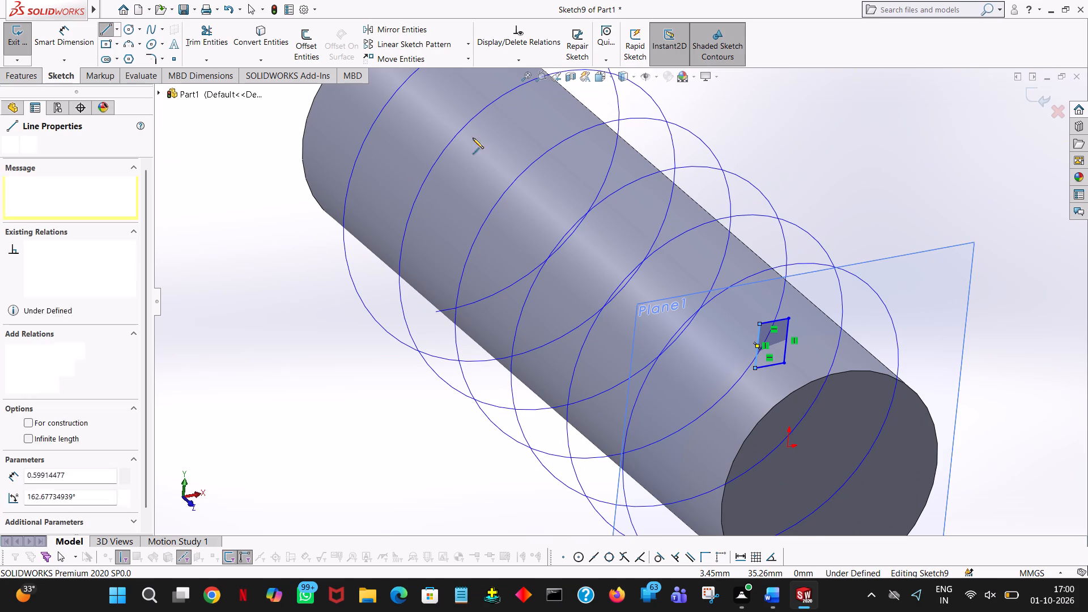
right_click(909, 171)
click(928, 181)
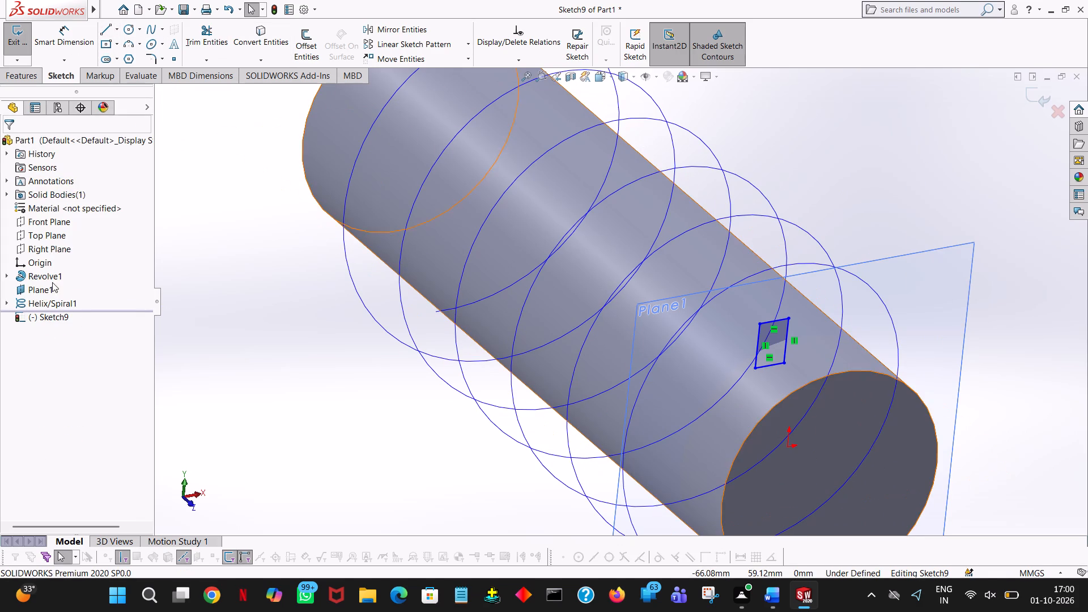
Hide the offset plane.
click(40, 292)
click(64, 274)
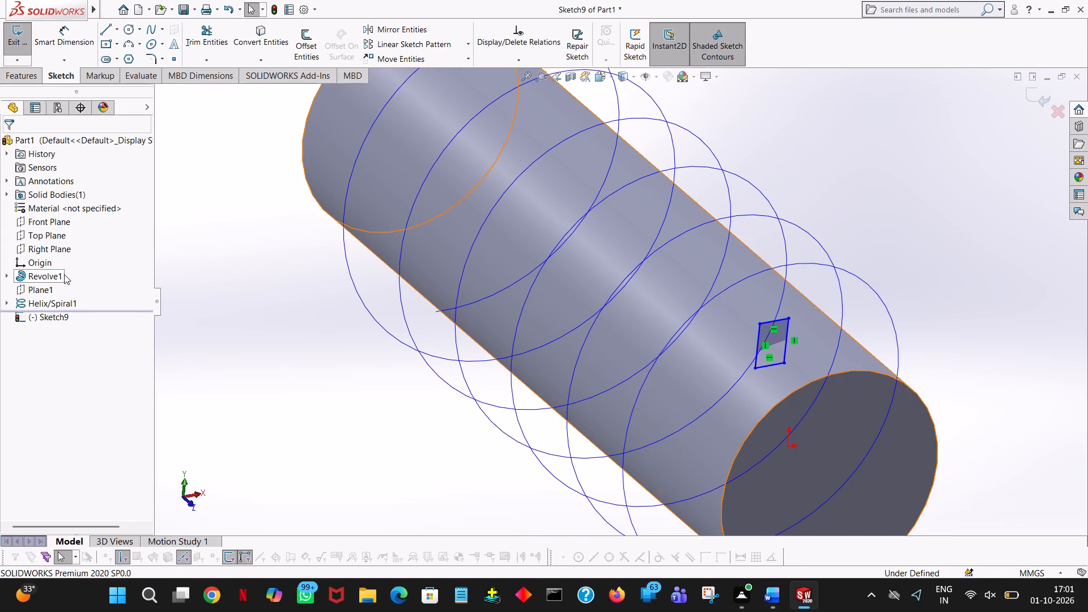
Create a swept boss with the 4 × 6 mm rectangle sketch as the profile and the helix as the path.
middle_drag(898, 276, 861, 316)
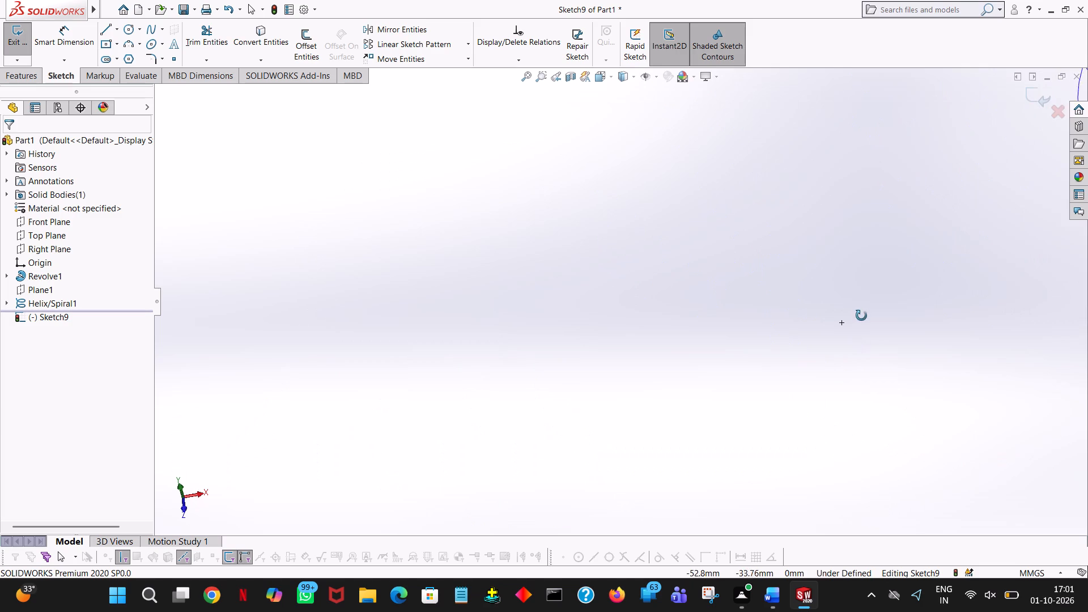
middle_drag(861, 316, 864, 311)
click(524, 79)
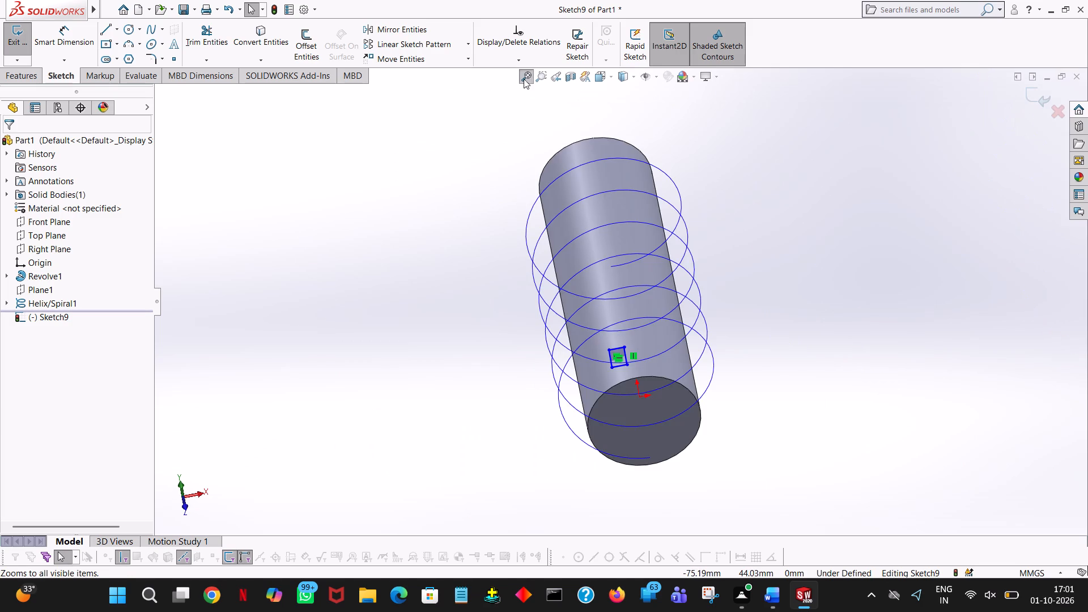
middle_drag(849, 469, 932, 333)
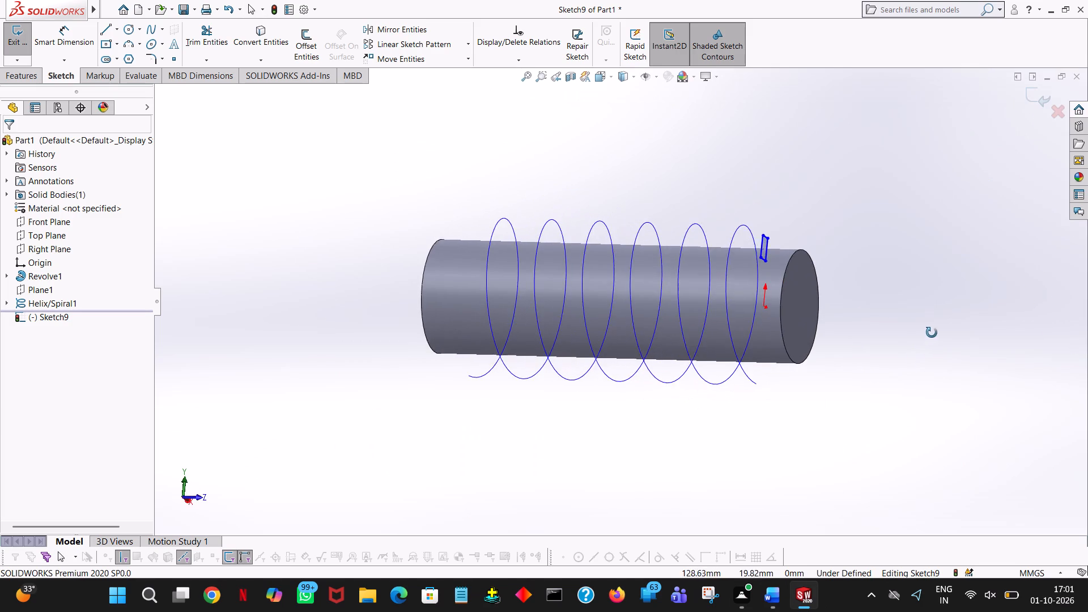
middle_drag(932, 333, 930, 437)
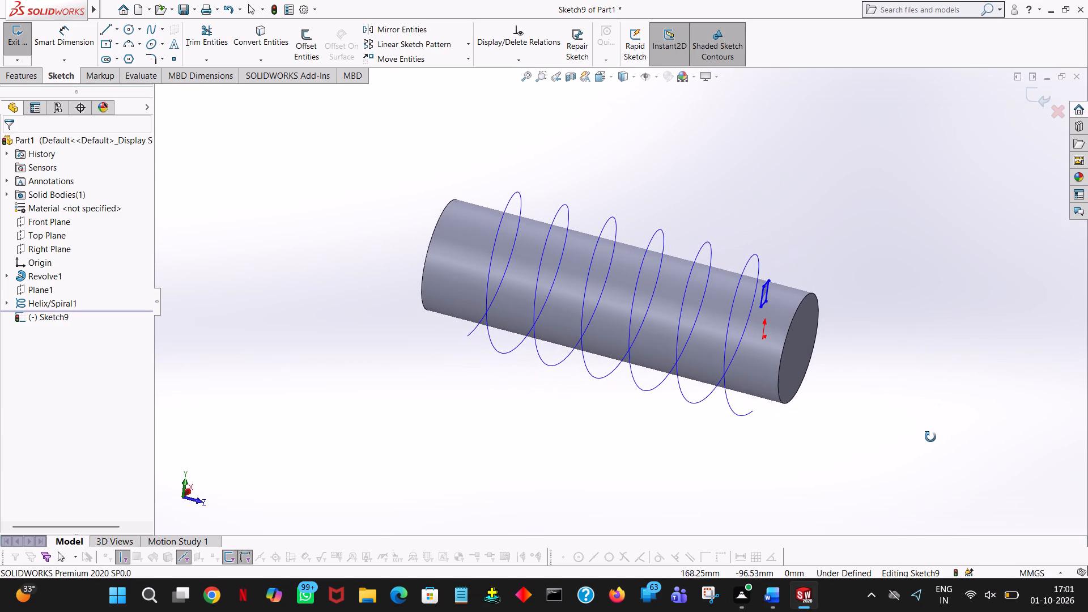
middle_drag(930, 437, 926, 424)
click(31, 76)
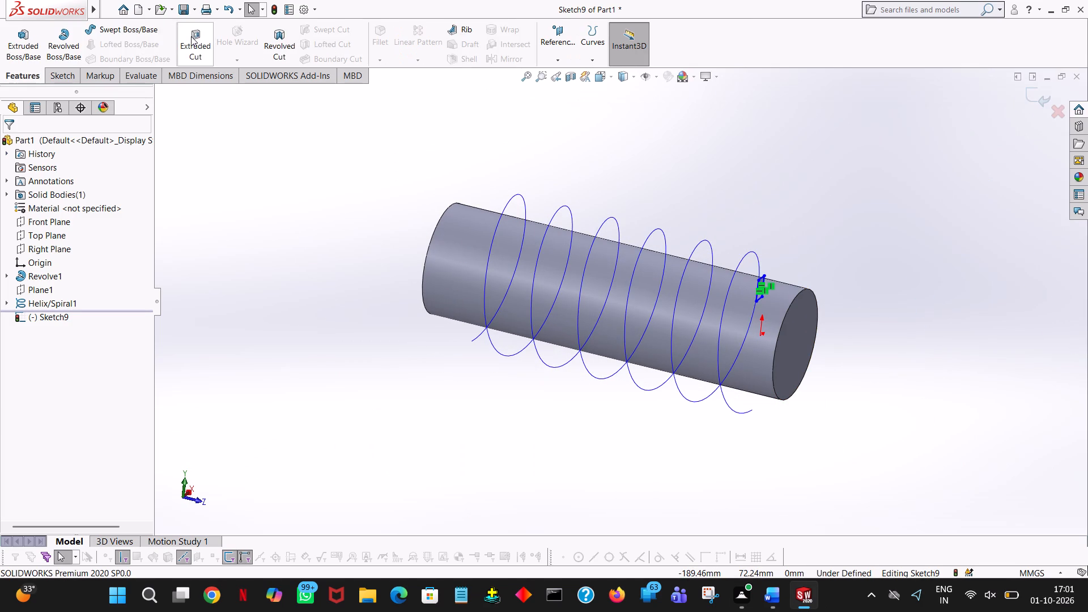
click(138, 28)
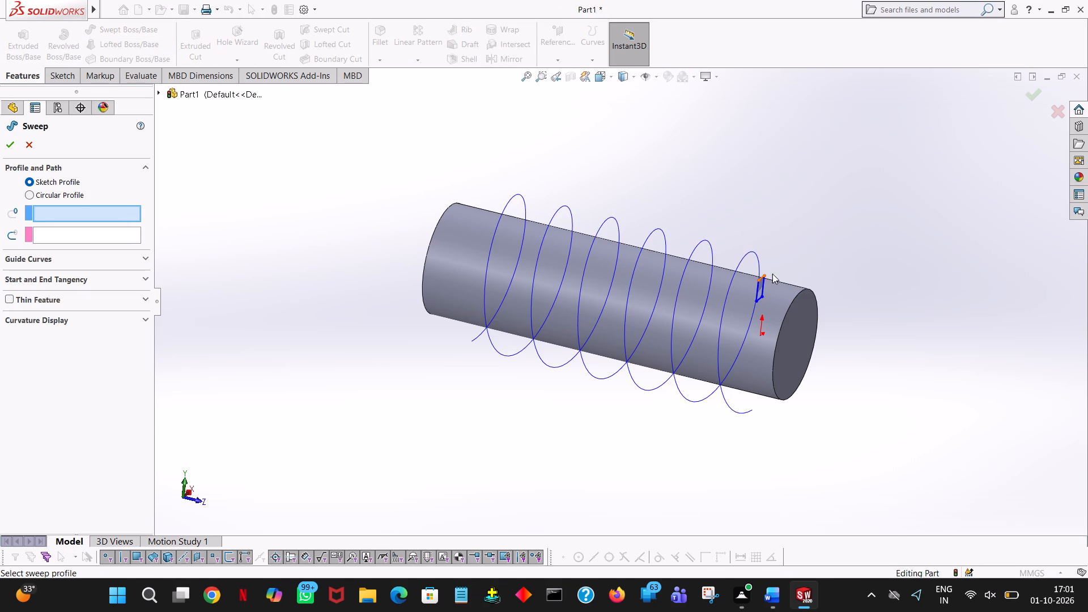
click(756, 291)
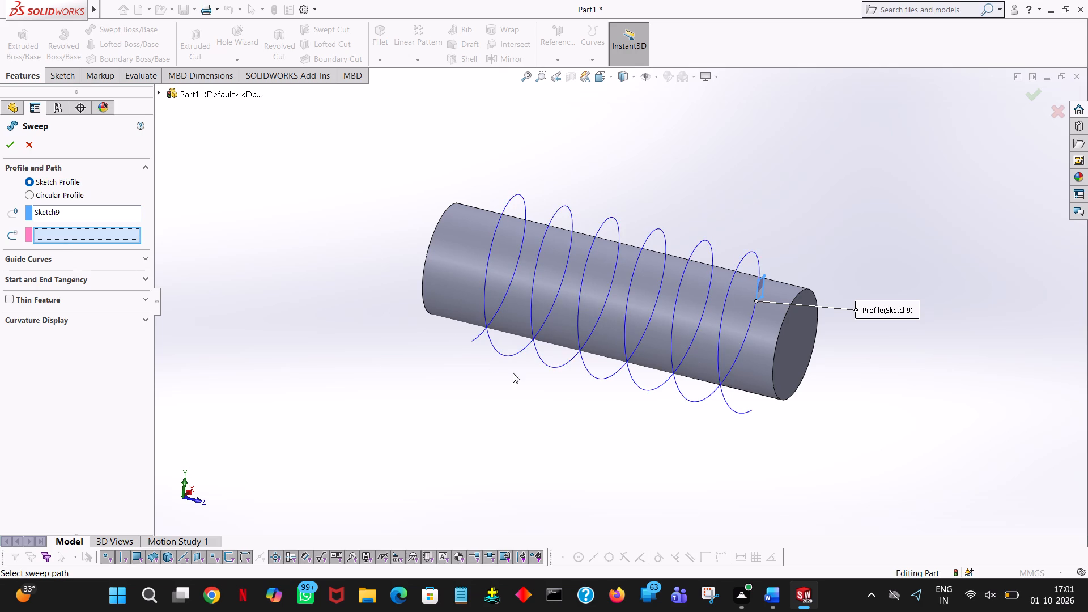
click(728, 404)
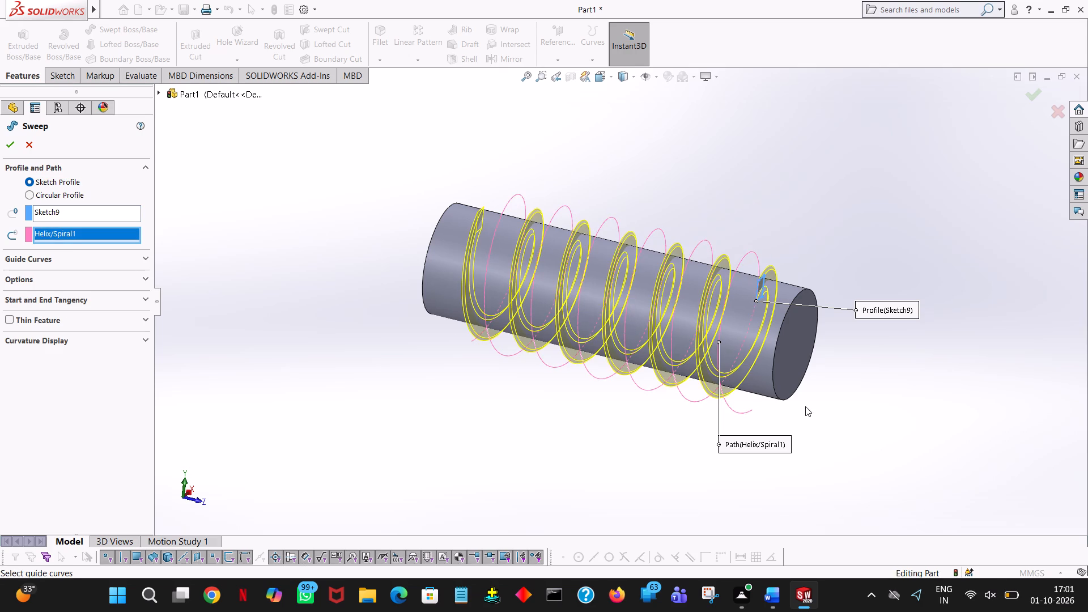
middle_drag(805, 406, 803, 487)
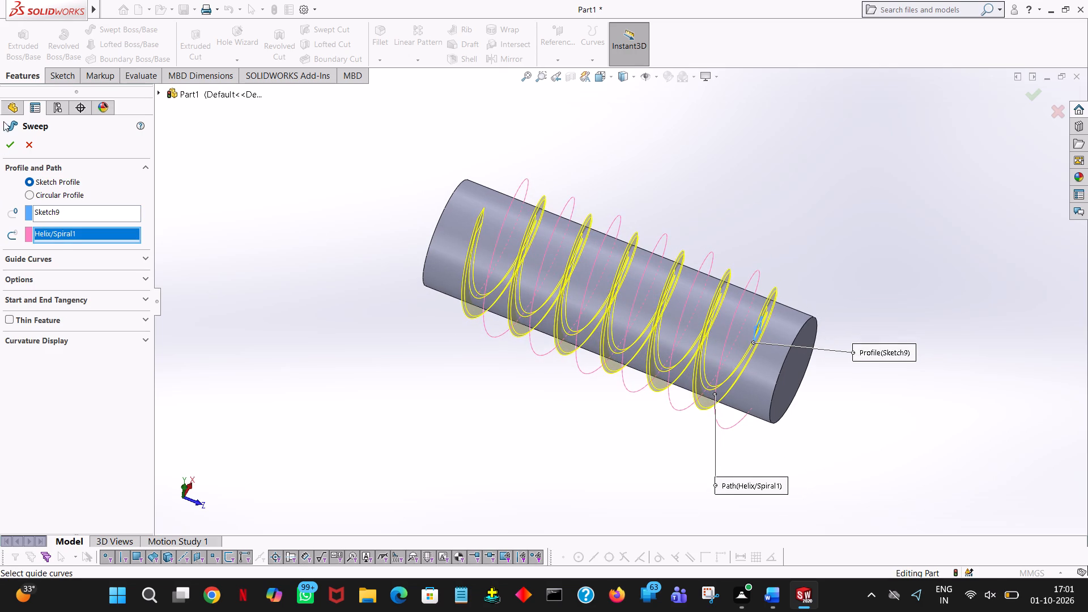
click(7, 141)
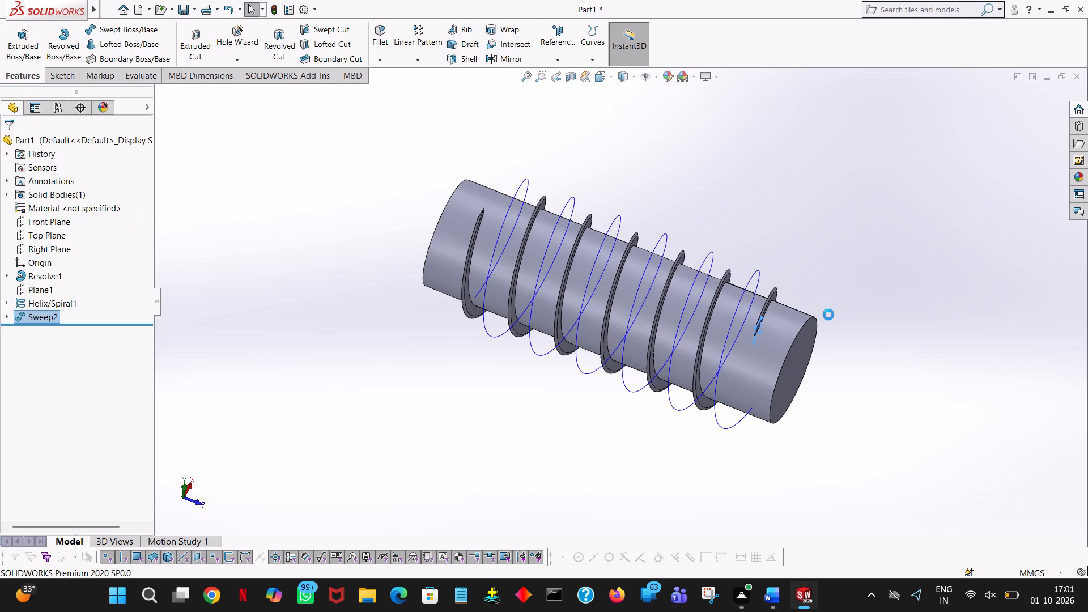
ctrl+scroll(828, 314, down, 3)
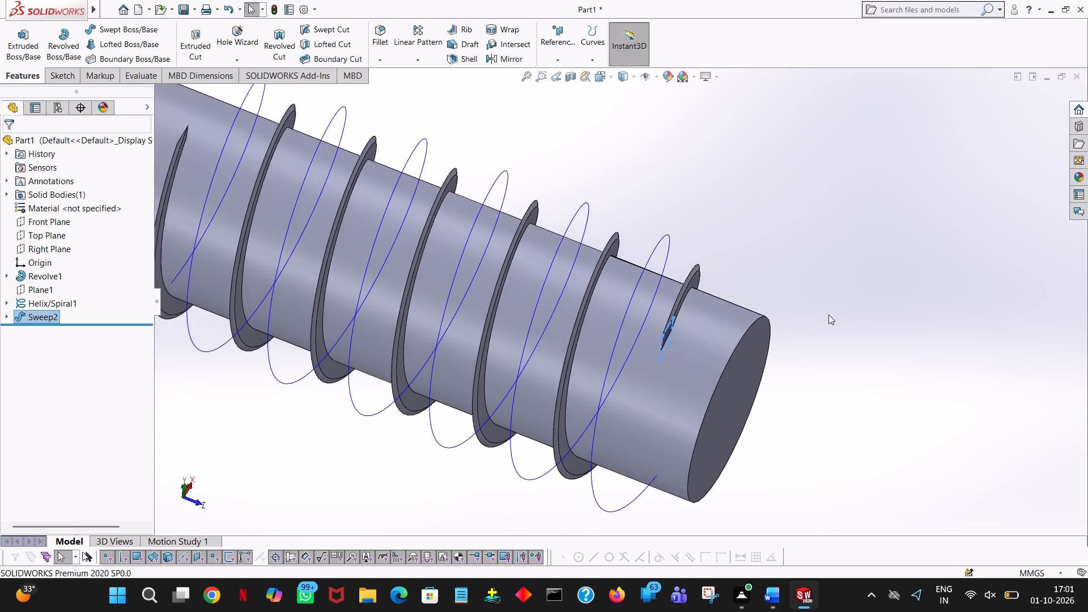
ctrl+scroll(828, 314, down, 1)
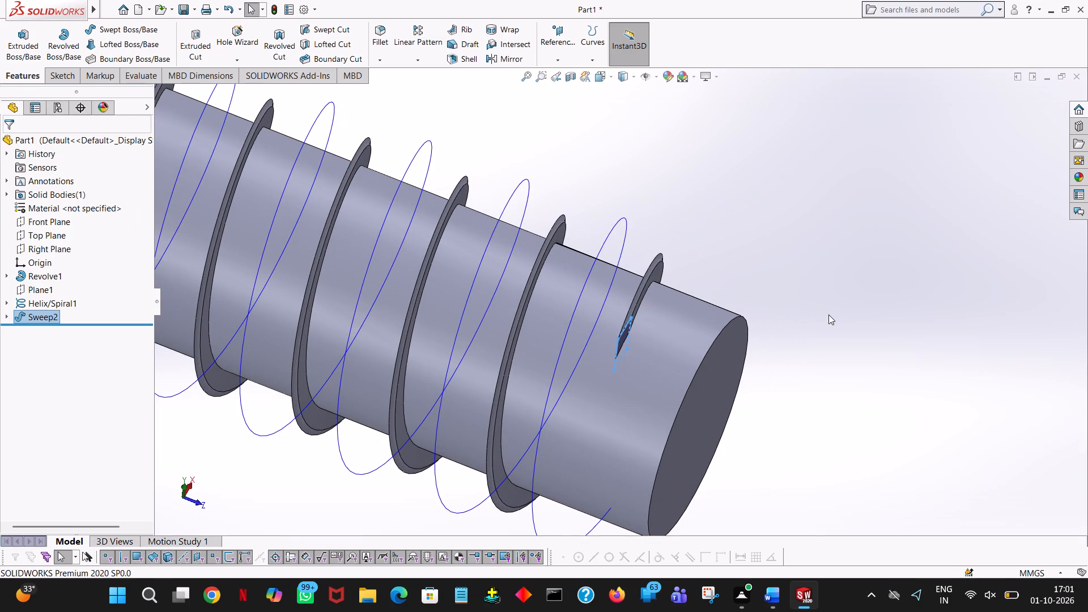
Examine the swept thread along the shaft, including where it starts and how it meets the cylinder.
middle_drag(817, 253, 766, 281)
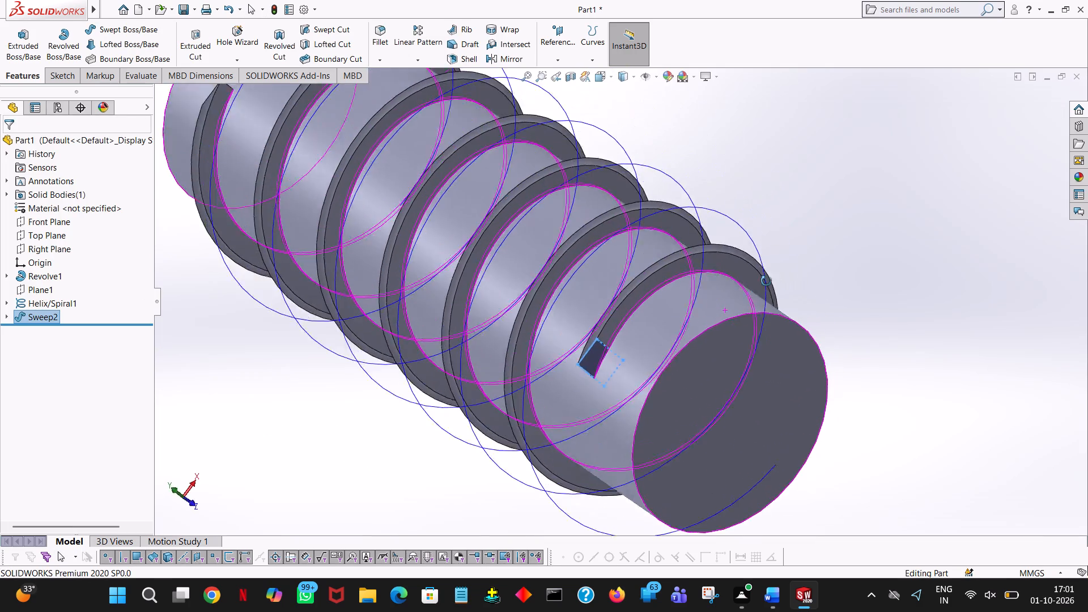
middle_drag(766, 281, 863, 263)
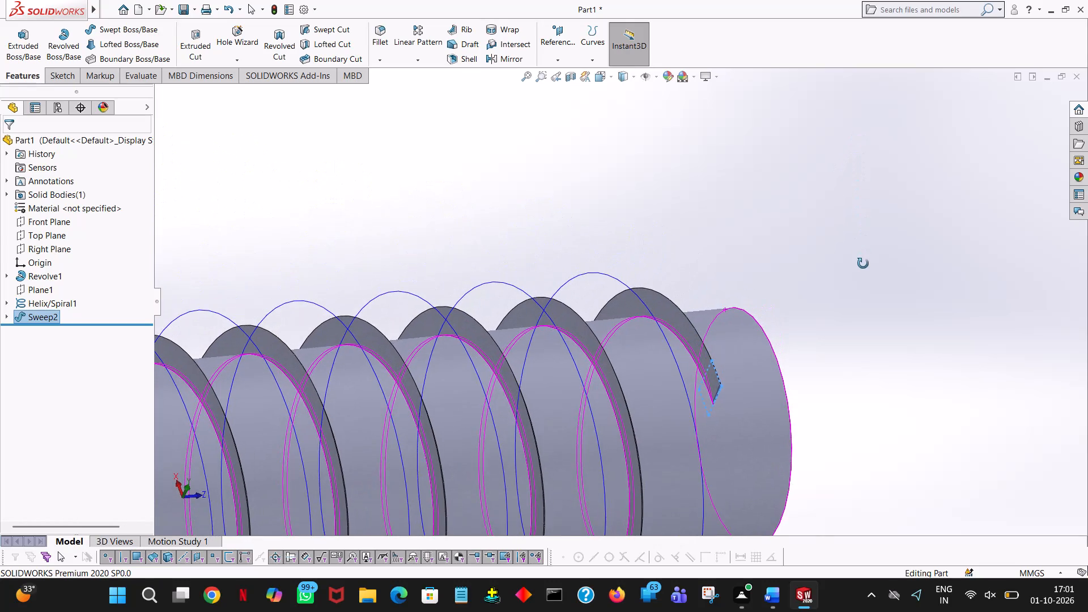
middle_drag(863, 263, 818, 320)
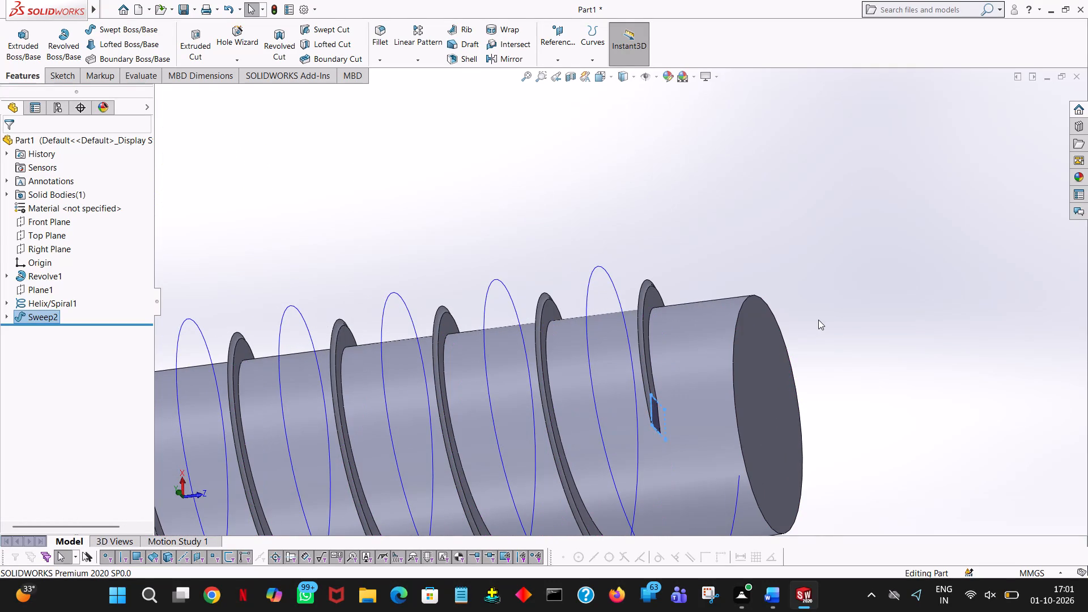
ctrl+scroll(818, 320, down, 4)
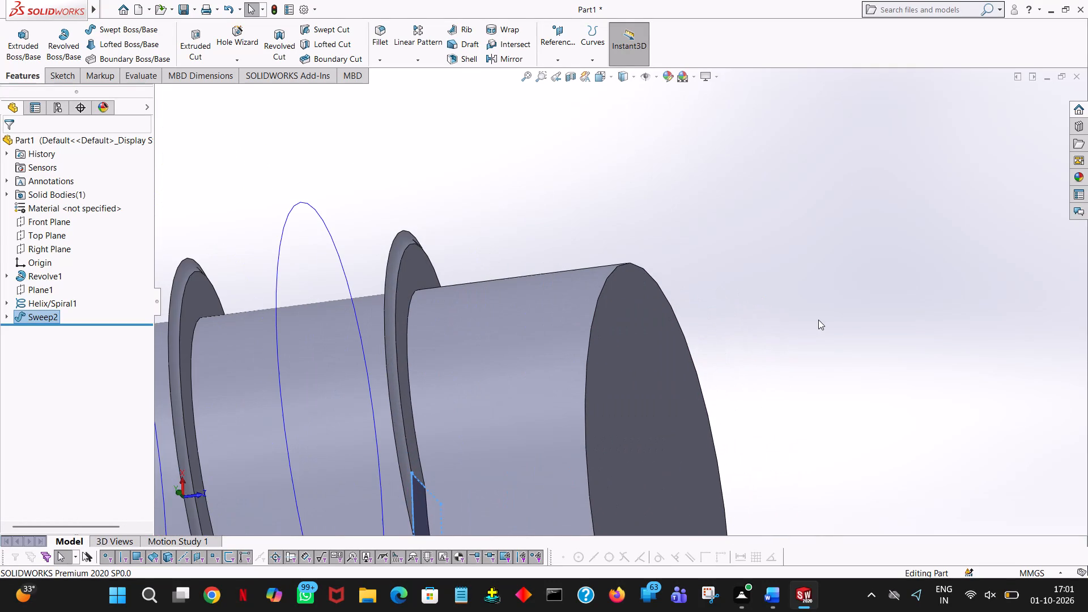
middle_drag(682, 294, 704, 263)
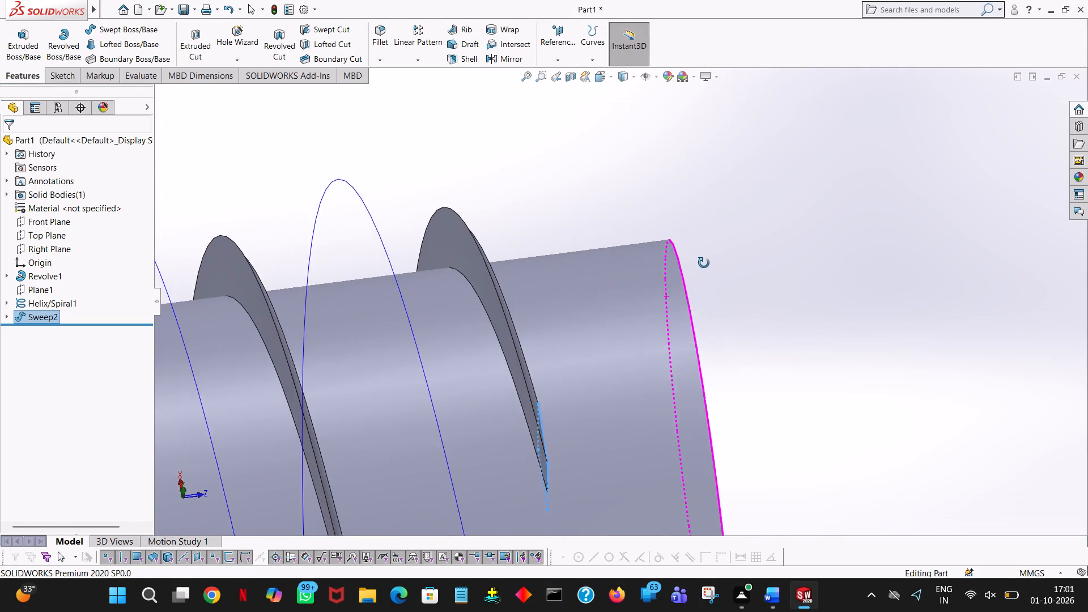
middle_drag(704, 263, 711, 236)
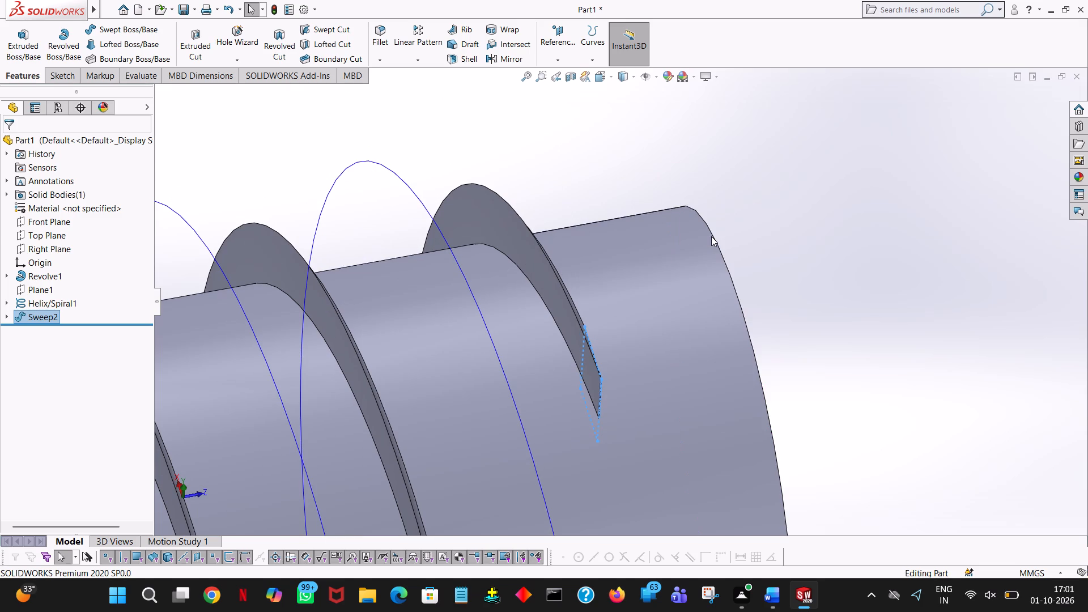
ctrl+scroll(711, 236, down, 3)
ctrl+scroll(711, 236, up, 11)
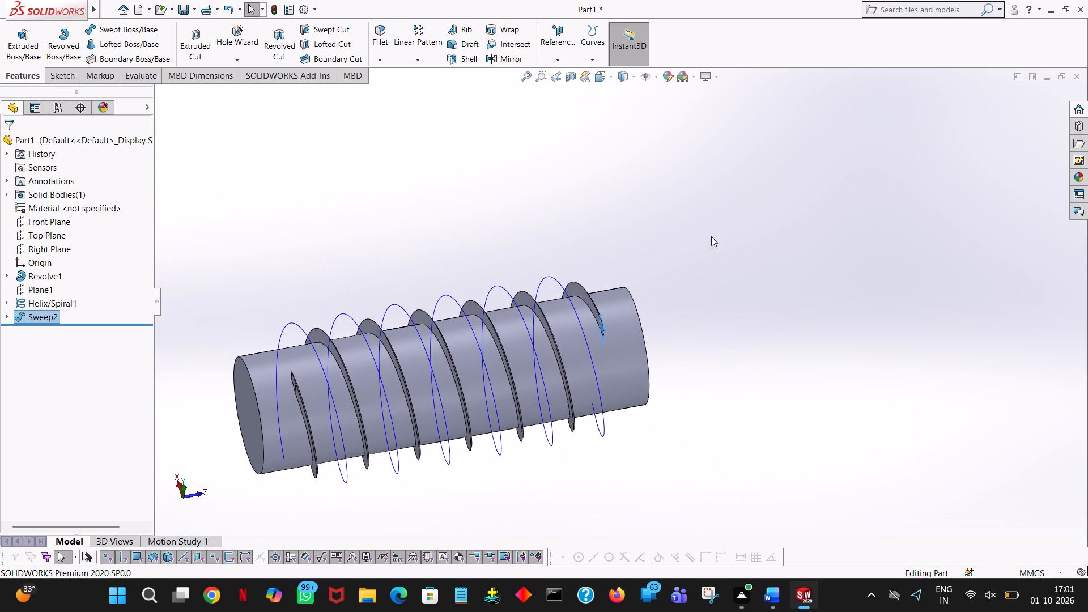
middle_drag(679, 362, 669, 341)
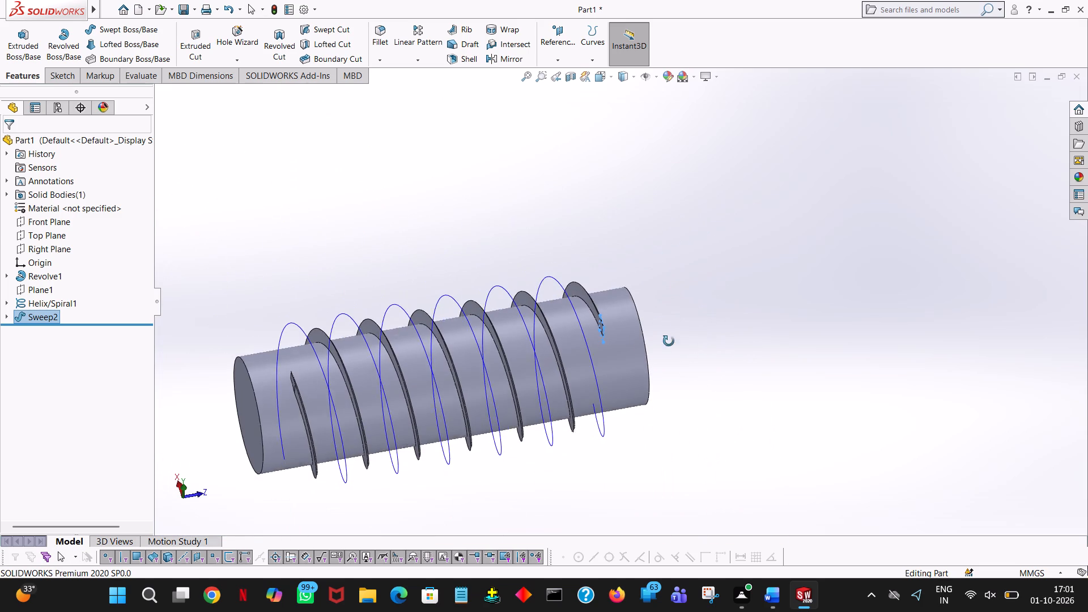
middle_drag(669, 341, 691, 20)
middle_drag(696, 354, 725, 171)
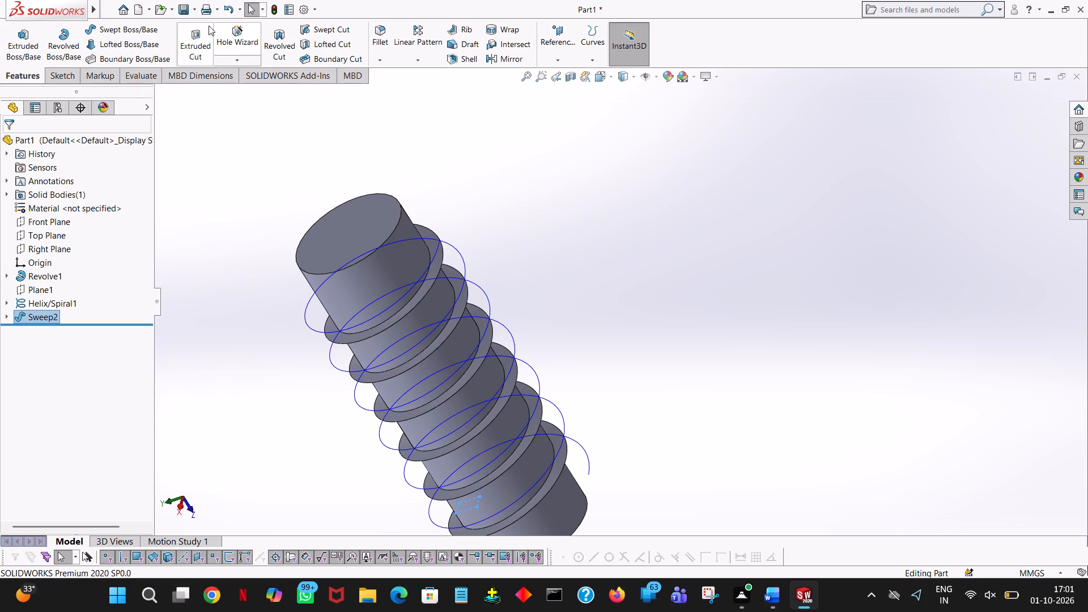
Undo the swept thread, the plane hiding and the rectangular profile's lines, back to the empty sketch on the offset plane.
click(226, 2)
click(226, 8)
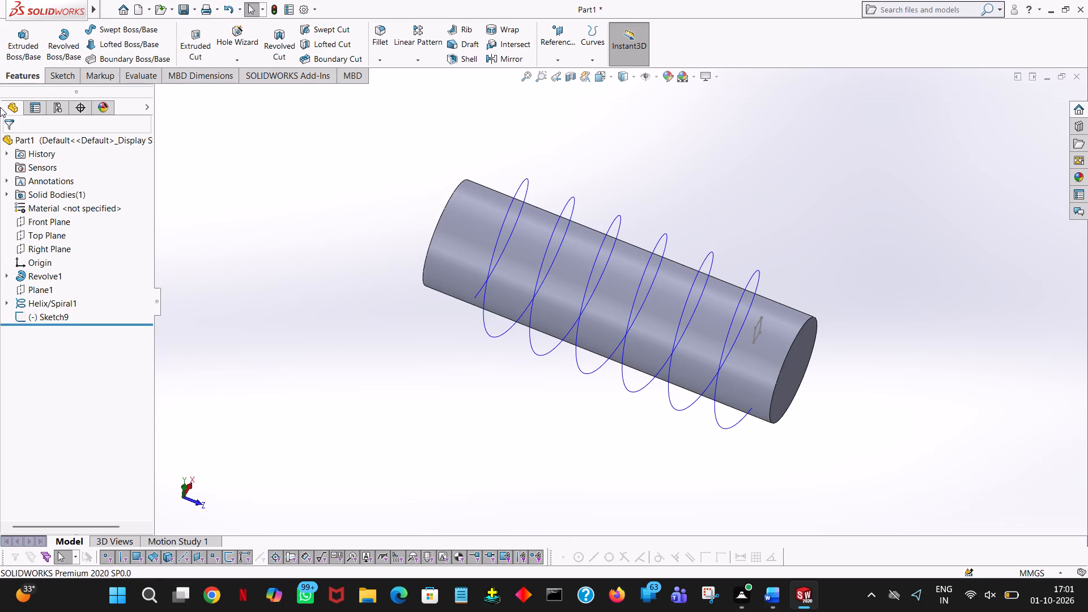
click(393, 208)
click(226, 6)
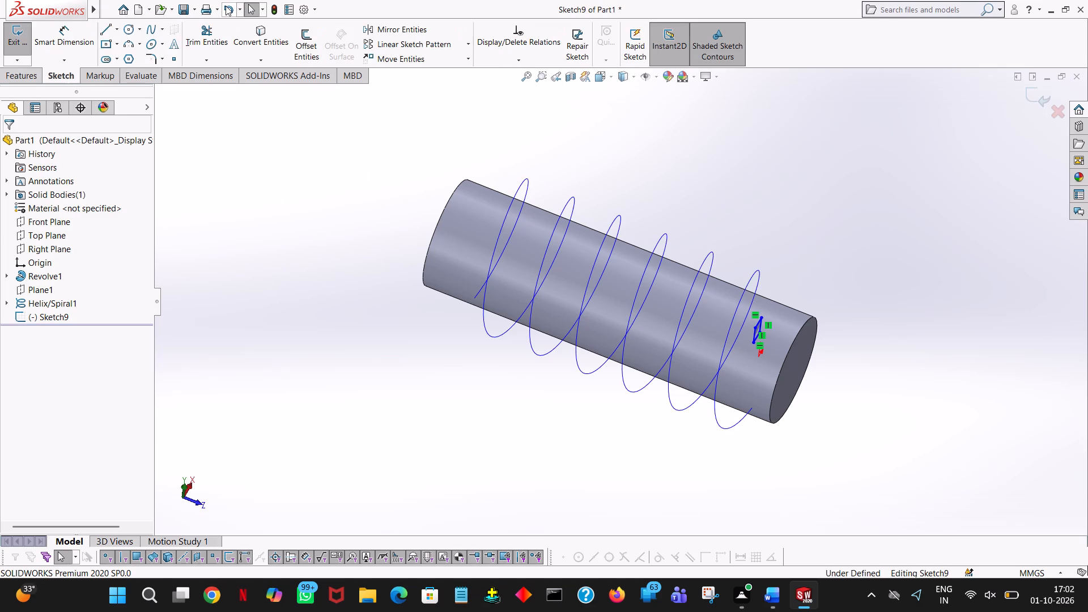
click(226, 6)
triple_click(226, 6)
triple_click(226, 6)
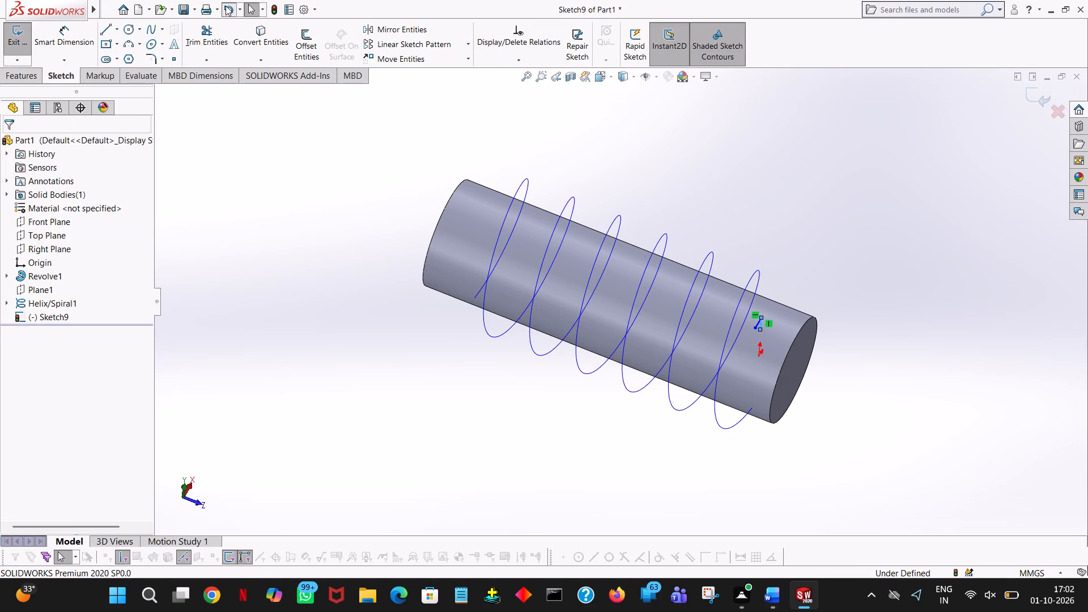
click(226, 6)
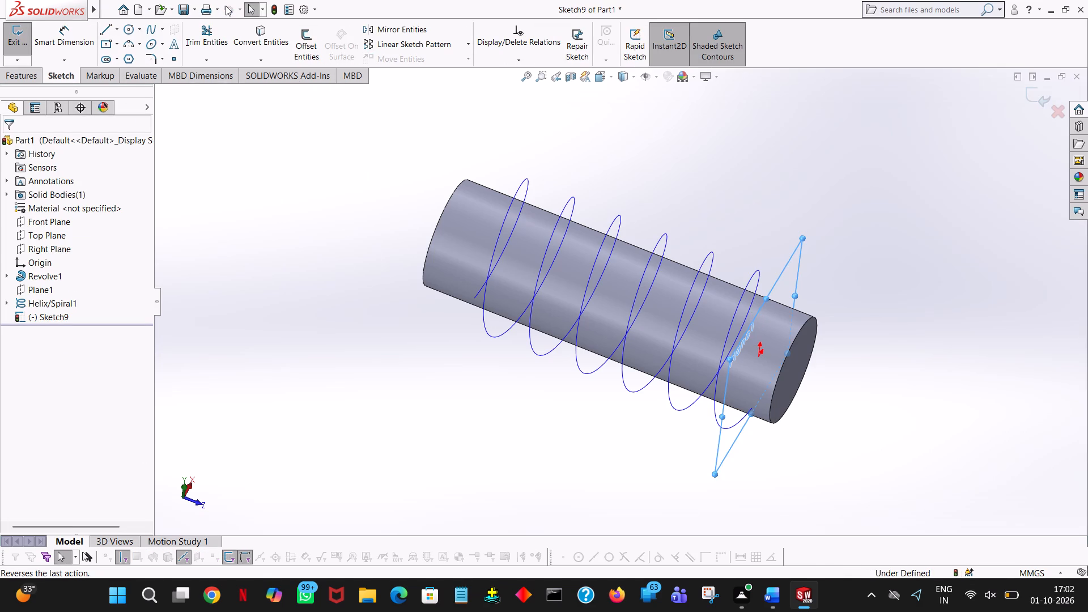
Sketch a center rectangle about 12 mm wide and 7 mm high, centred on the helix's endpoint on the offset plane.
middle_drag(674, 425, 679, 201)
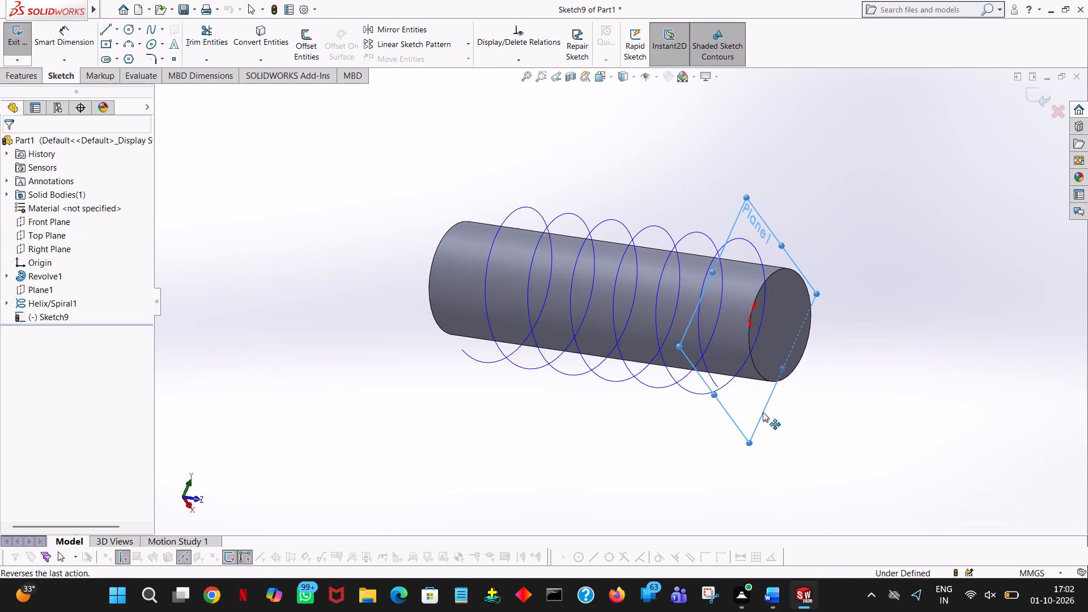
click(716, 385)
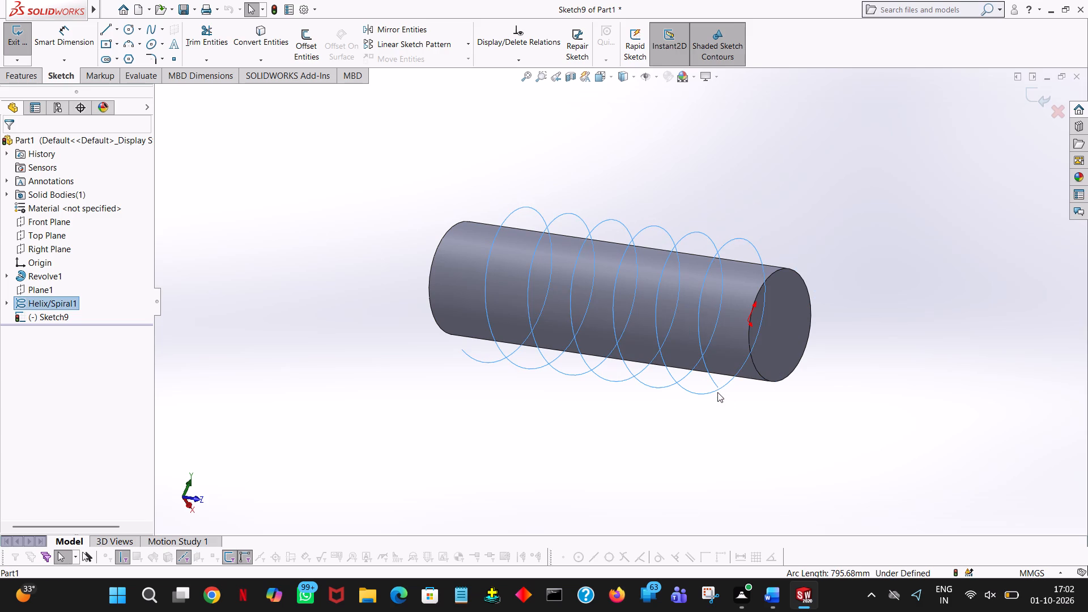
click(719, 388)
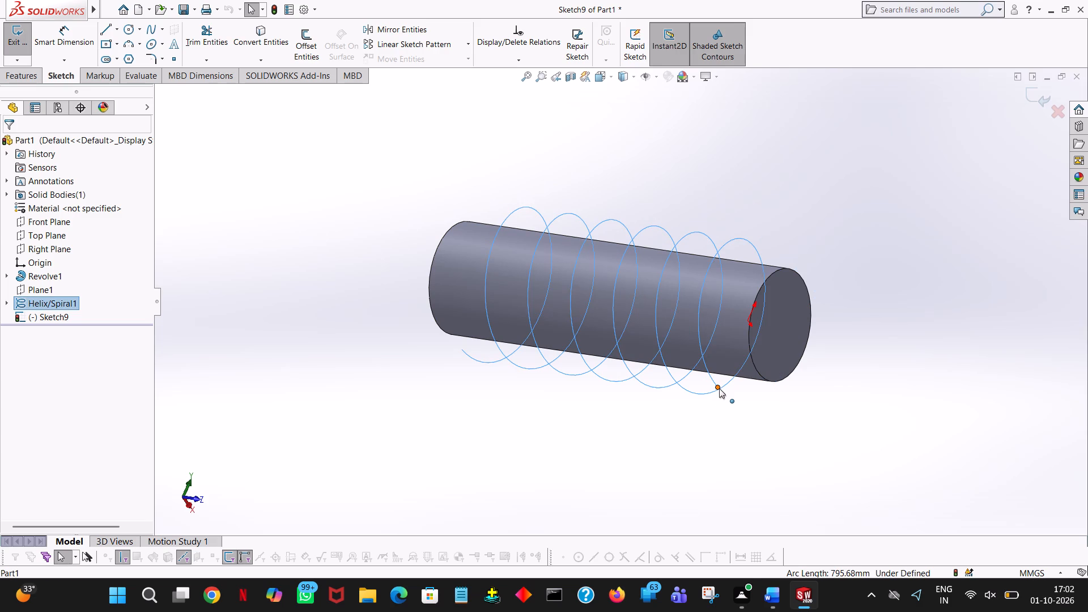
right_click(719, 388)
click(696, 407)
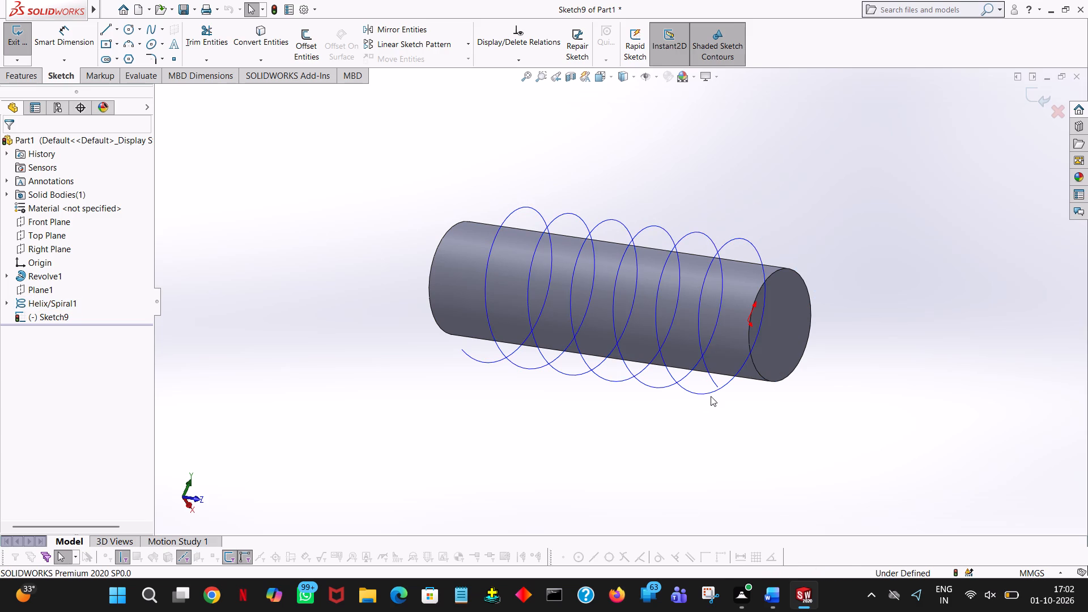
scroll(722, 394, left, 3)
middle_drag(750, 422, 724, 372)
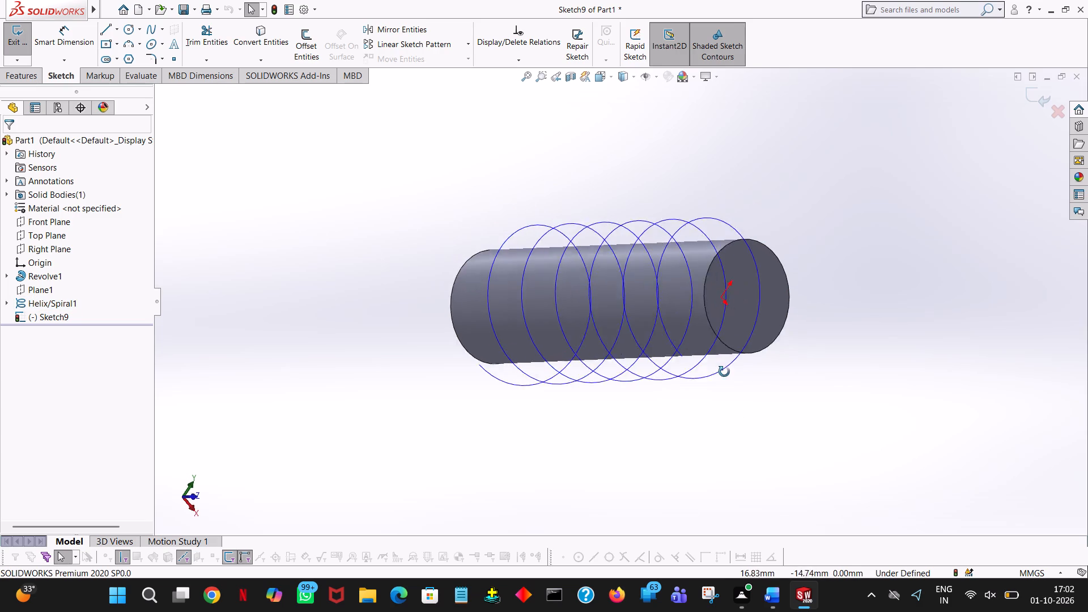
middle_drag(724, 372, 762, 395)
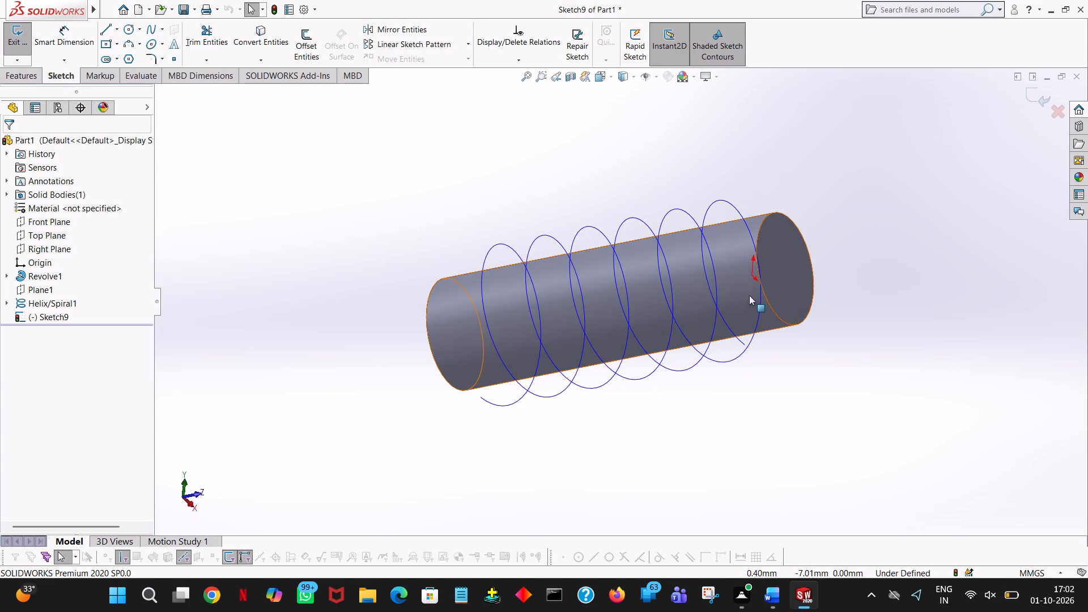
ctrl+scroll(742, 345, down, 7)
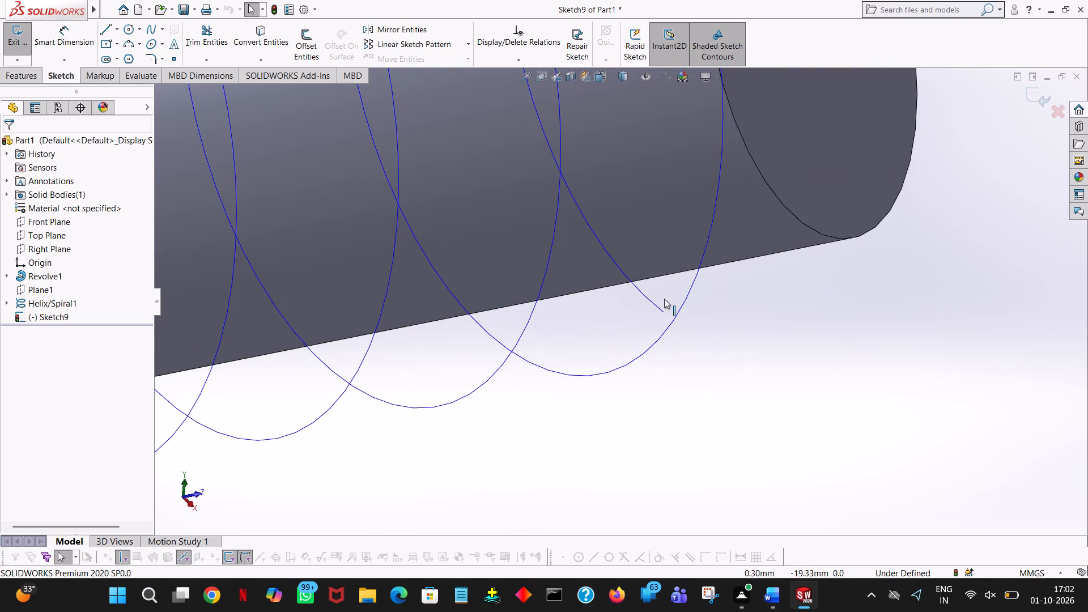
click(664, 311)
right_click(664, 311)
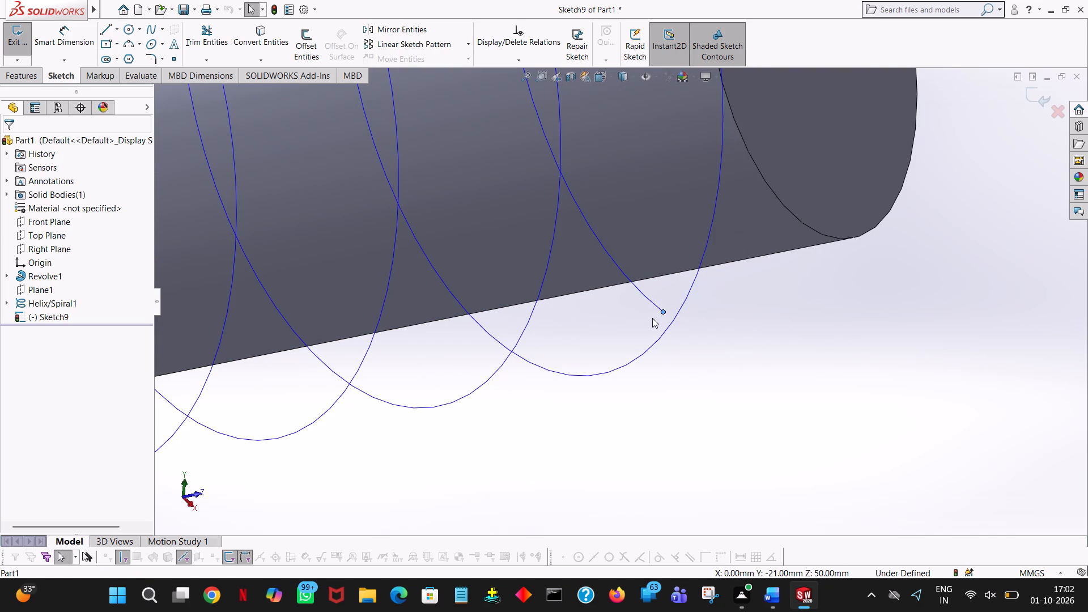
click(652, 318)
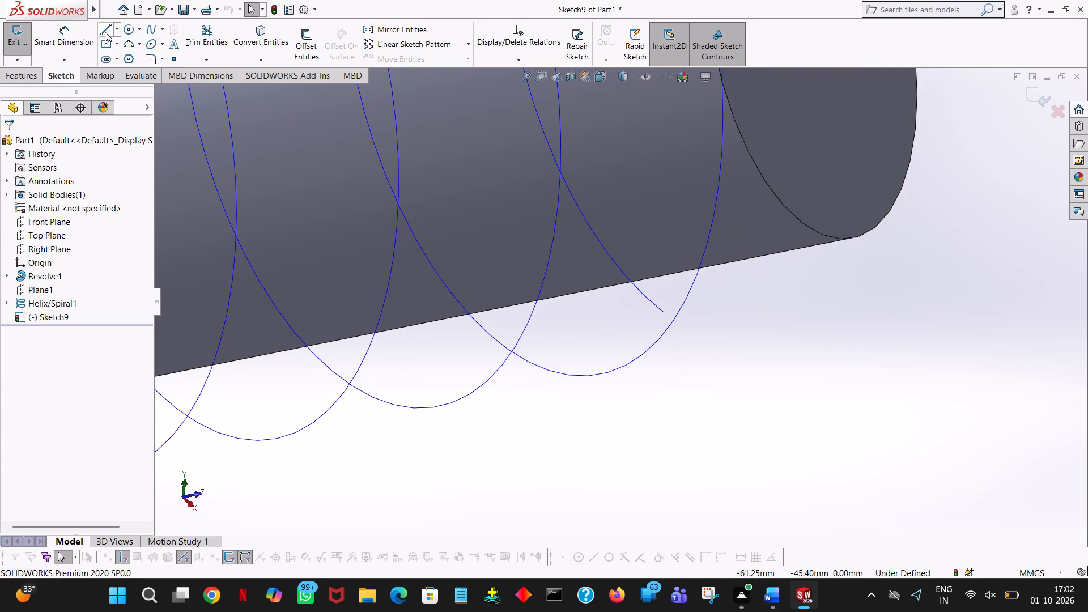
click(104, 42)
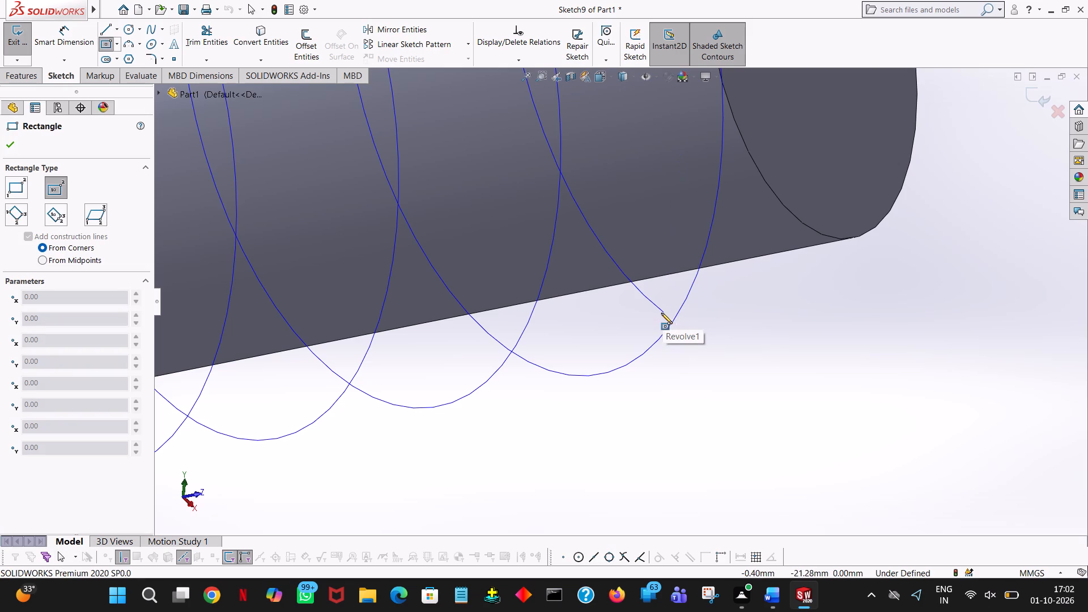
click(662, 313)
click(709, 313)
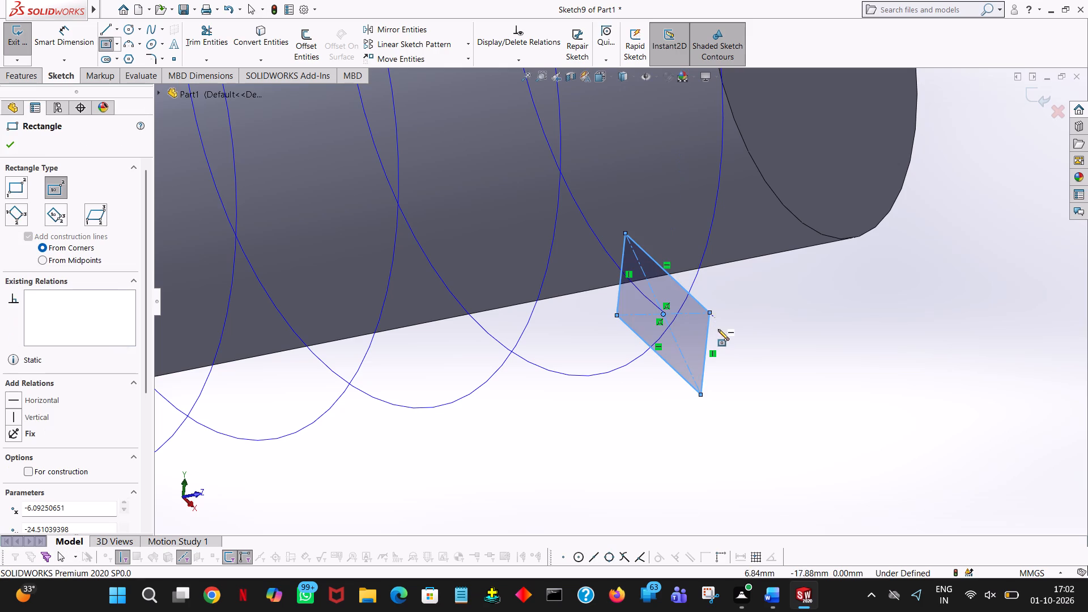
middle_drag(719, 331, 708, 332)
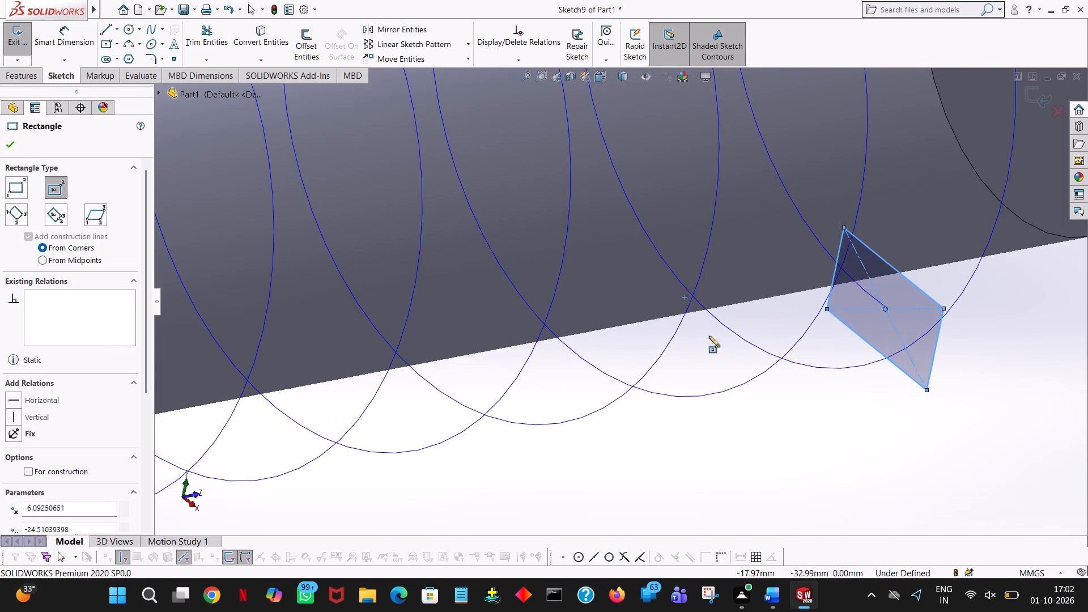
middle_click(902, 421)
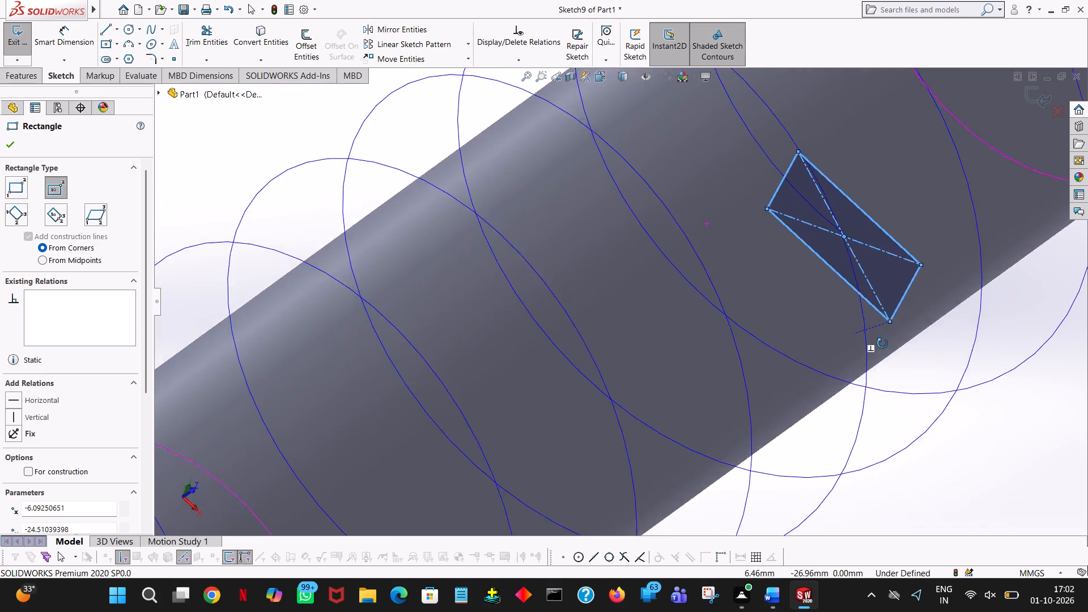
middle_drag(878, 303, 878, 313)
ctrl+scroll(878, 313, down, 7)
ctrl+scroll(878, 313, up, 10)
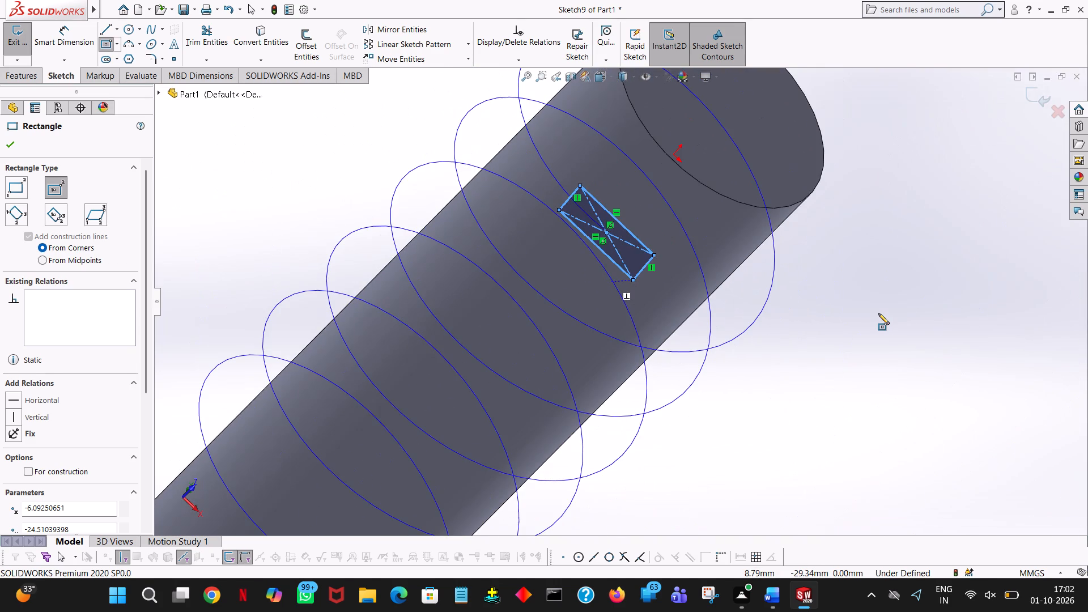
right_click(878, 313)
click(911, 314)
right_click(912, 333)
click(929, 344)
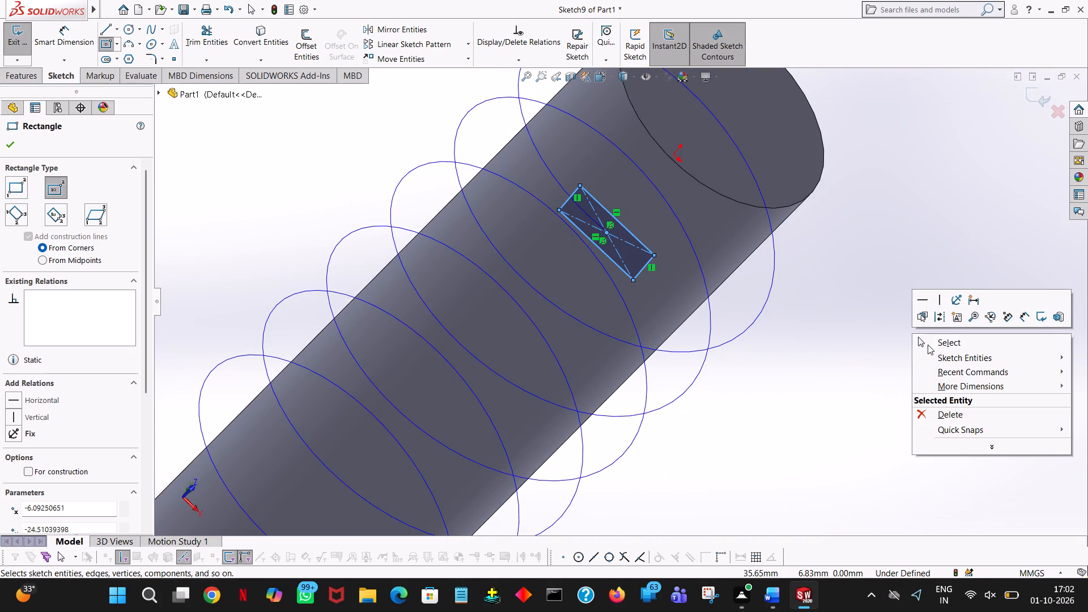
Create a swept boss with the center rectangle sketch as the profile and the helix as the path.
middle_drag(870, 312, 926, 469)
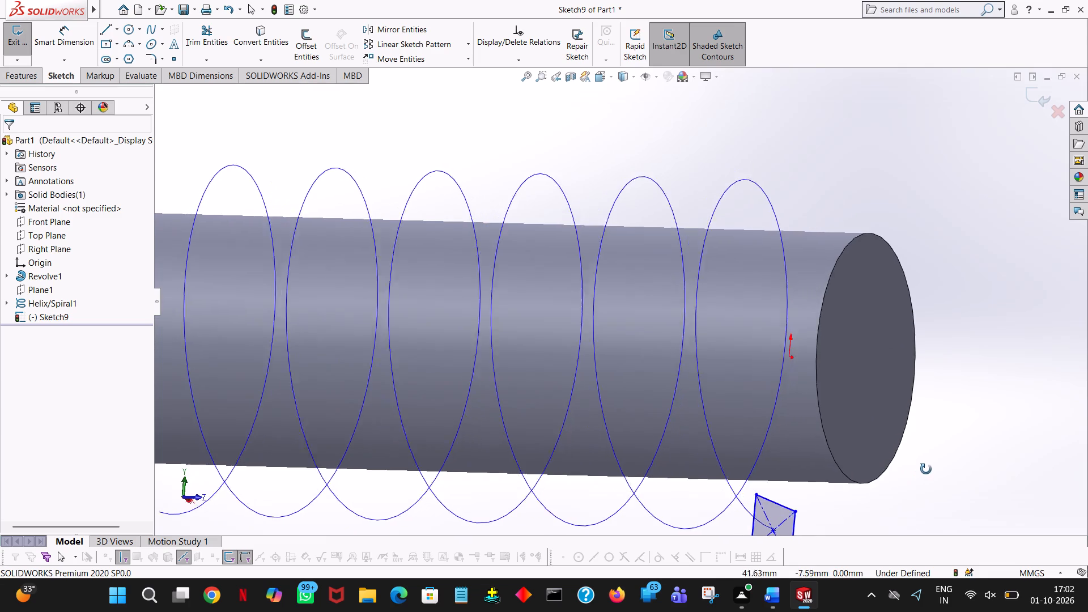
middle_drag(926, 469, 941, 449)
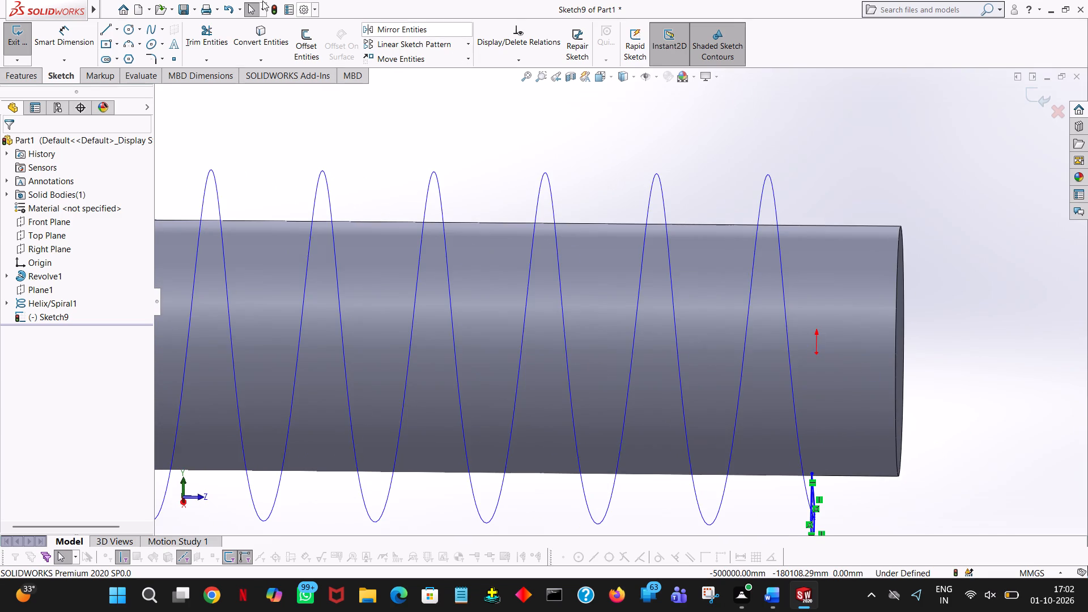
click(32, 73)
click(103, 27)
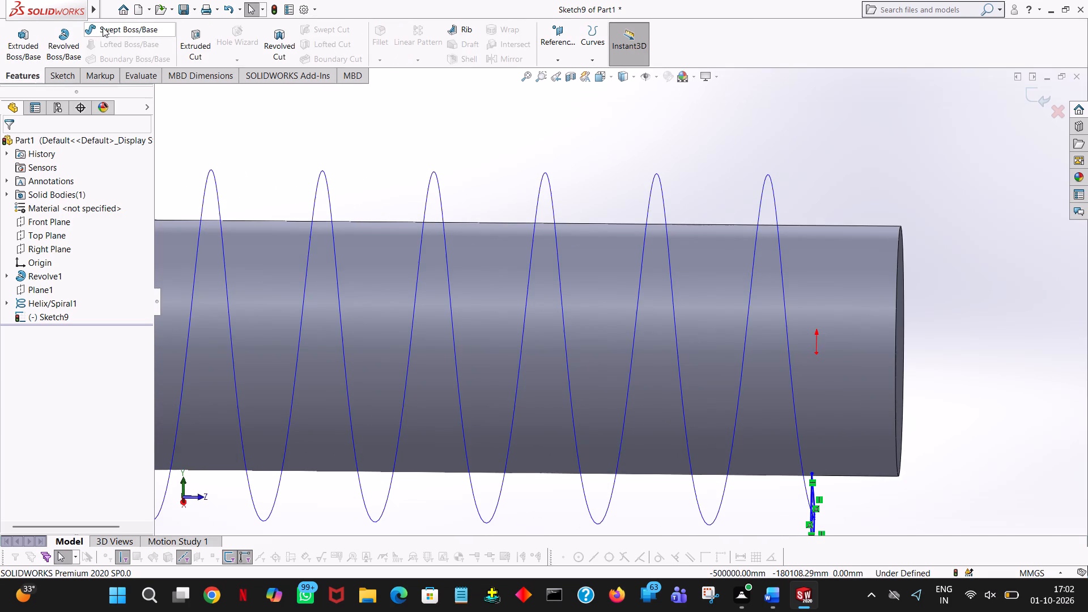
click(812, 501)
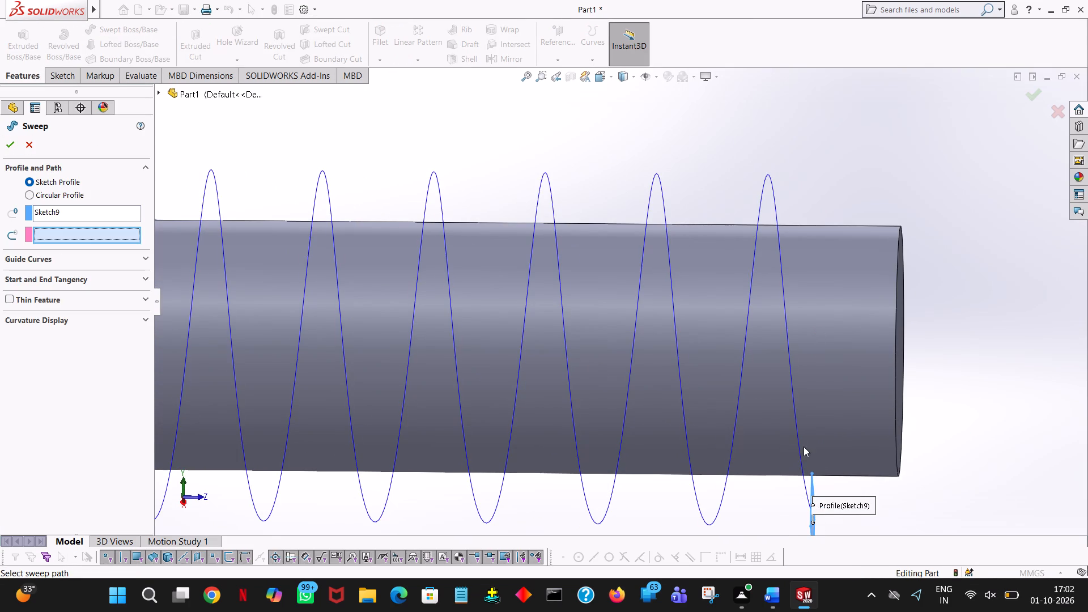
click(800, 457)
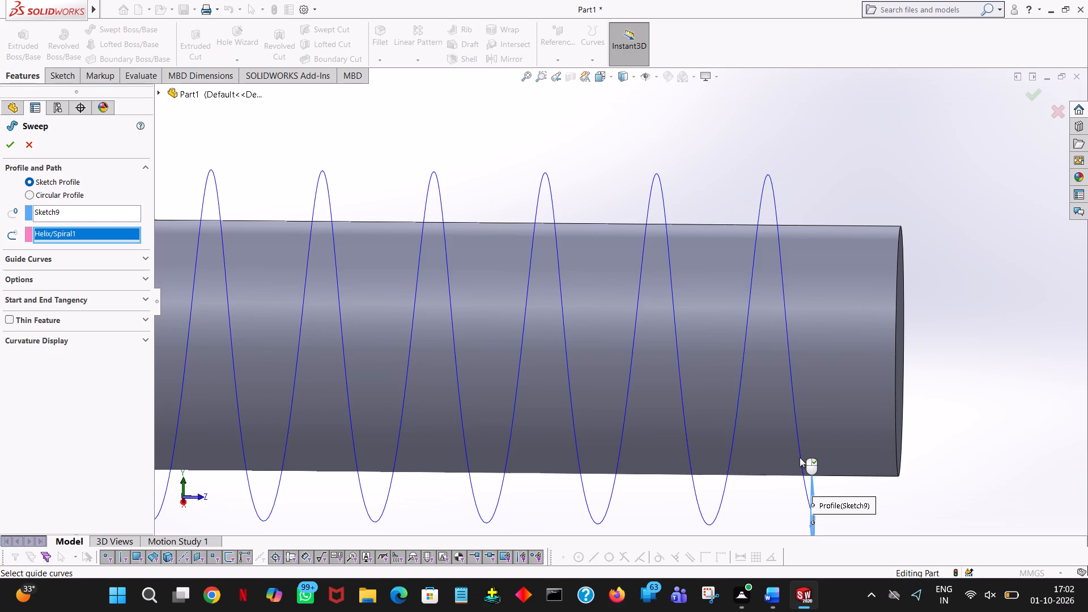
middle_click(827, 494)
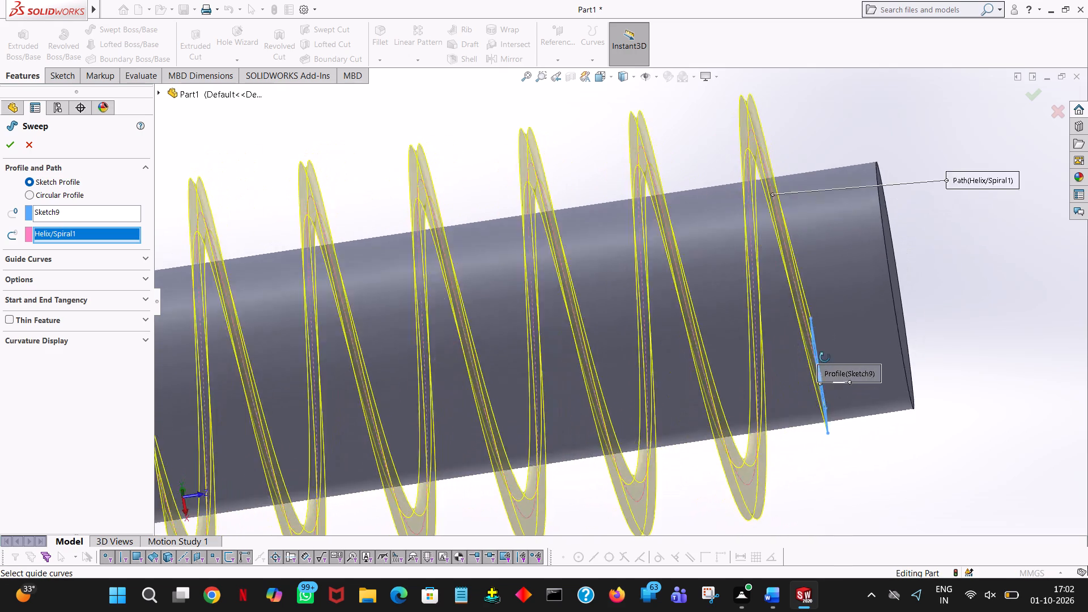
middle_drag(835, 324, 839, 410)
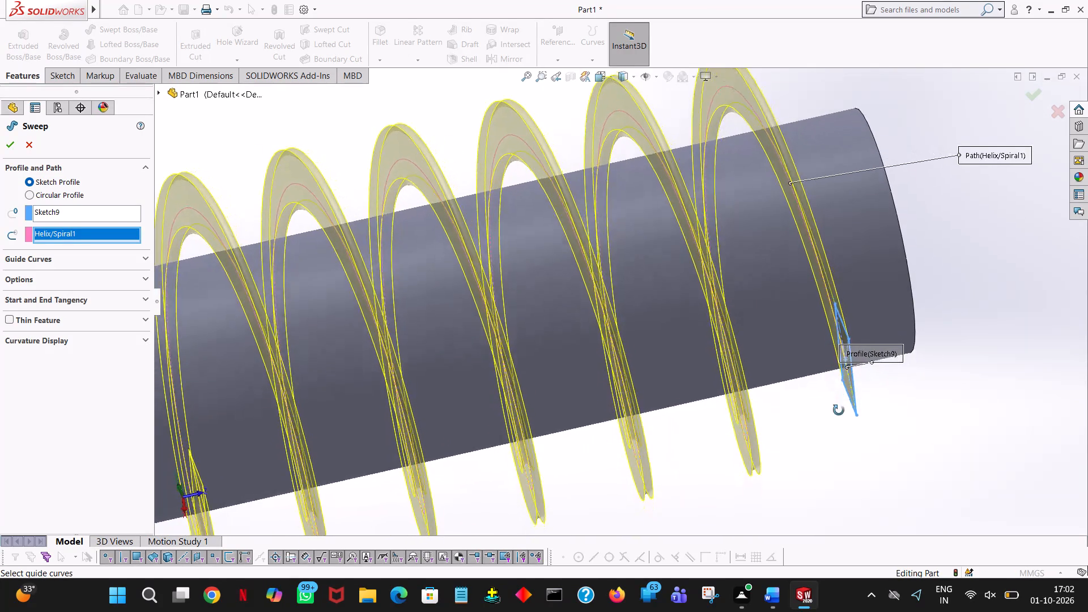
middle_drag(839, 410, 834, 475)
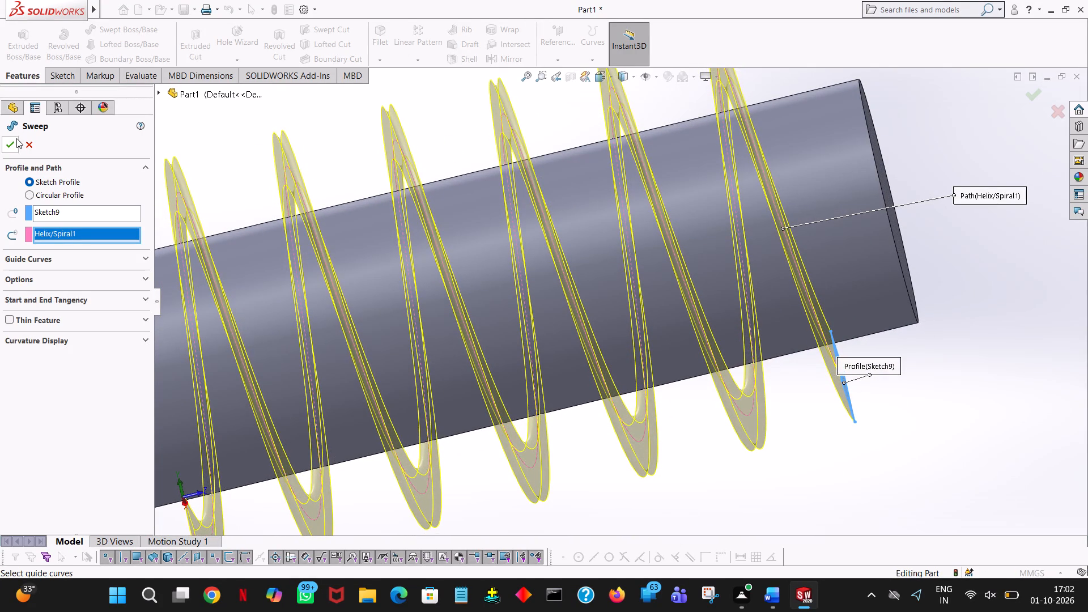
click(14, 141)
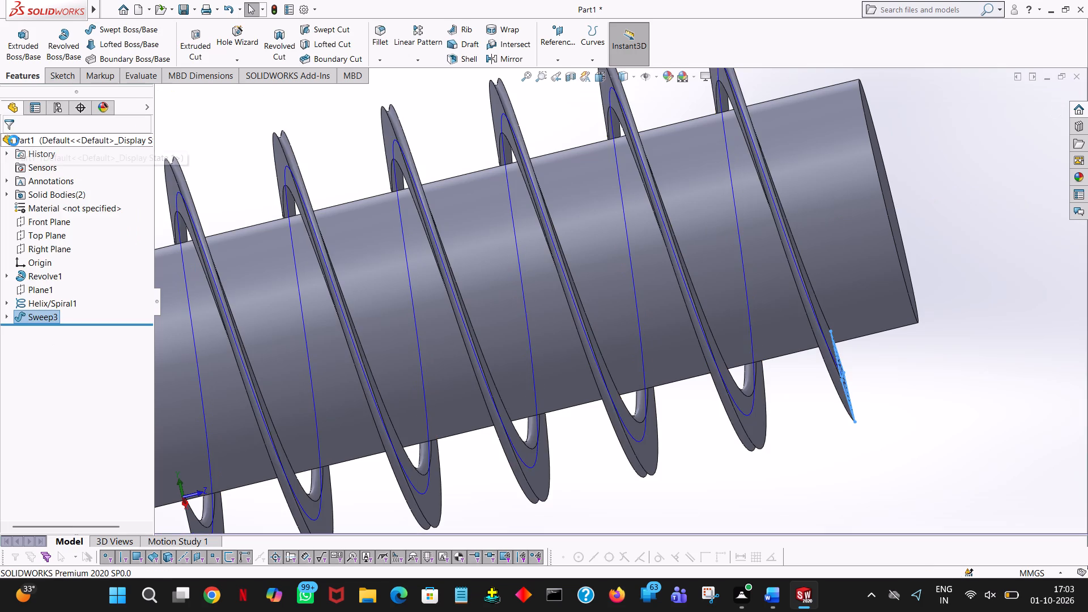
Examine the swept thread from the side and both ends, including how it meets the cylindrical shaft.
ctrl+scroll(496, 378, down, 3)
ctrl+scroll(496, 378, up, 9)
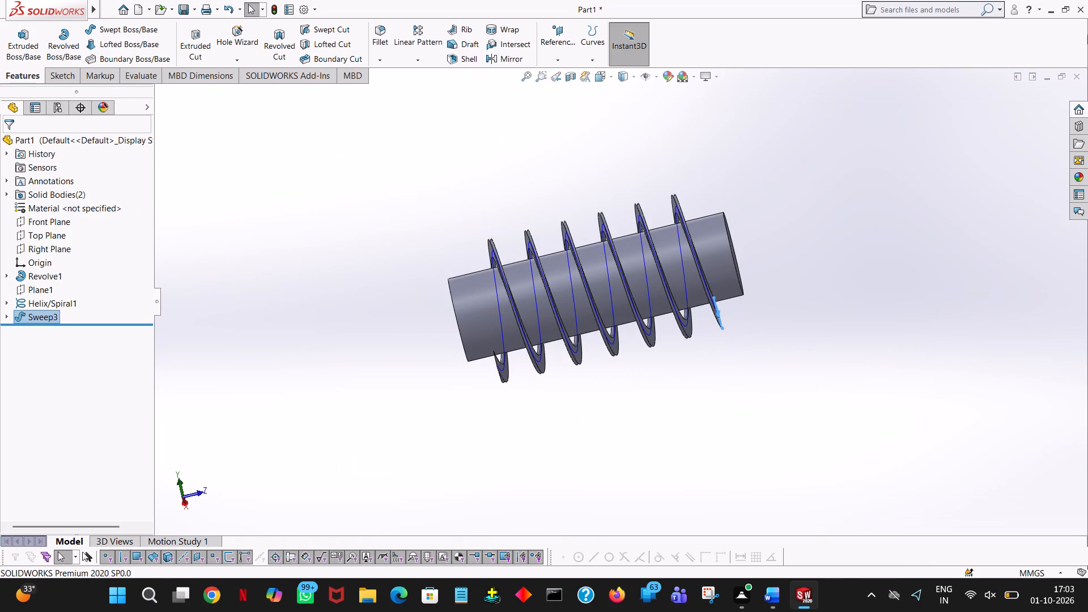
click(823, 166)
middle_drag(829, 177, 788, 224)
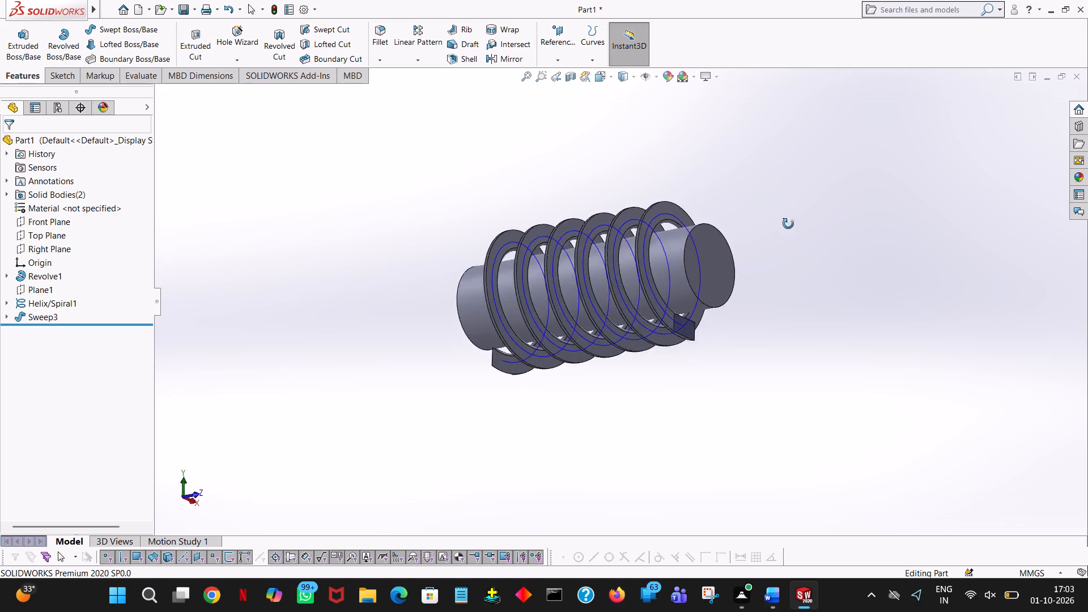
middle_drag(788, 224, 728, 265)
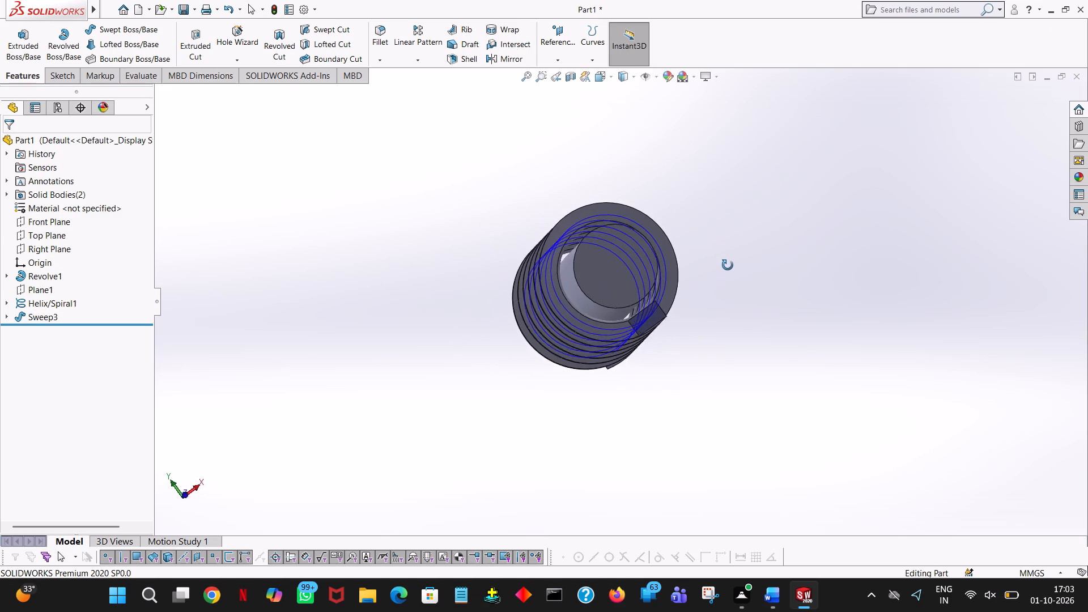
middle_drag(728, 265, 722, 325)
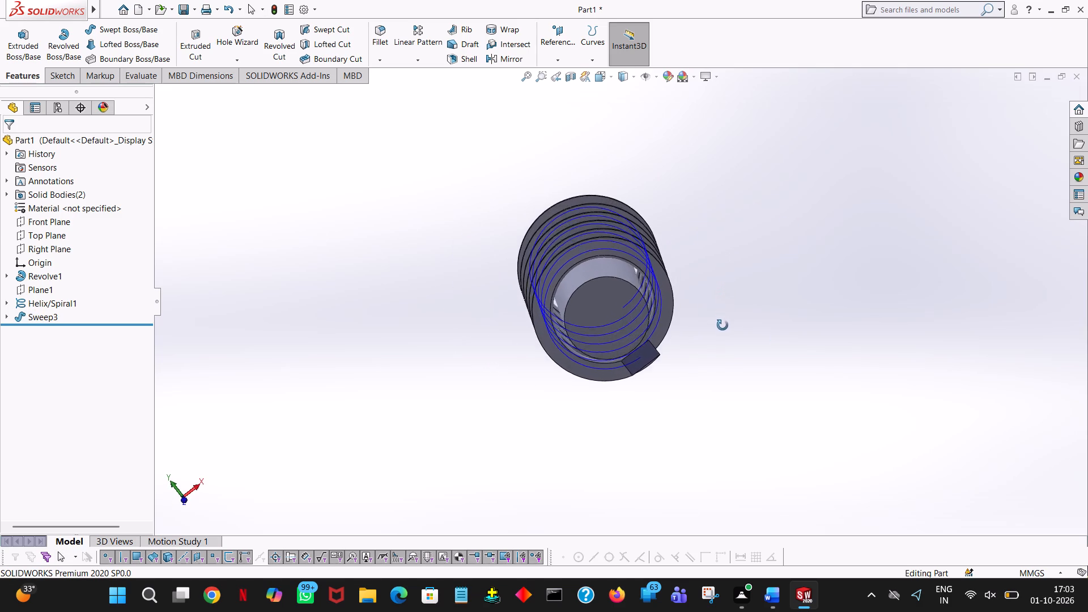
middle_drag(722, 325, 993, 441)
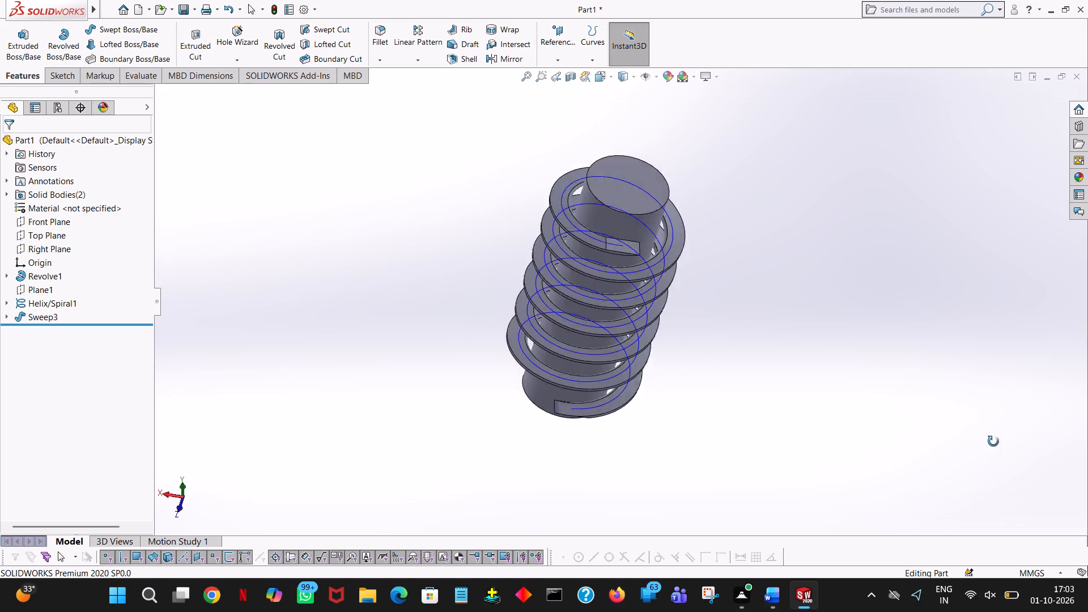
middle_drag(993, 441, 774, 228)
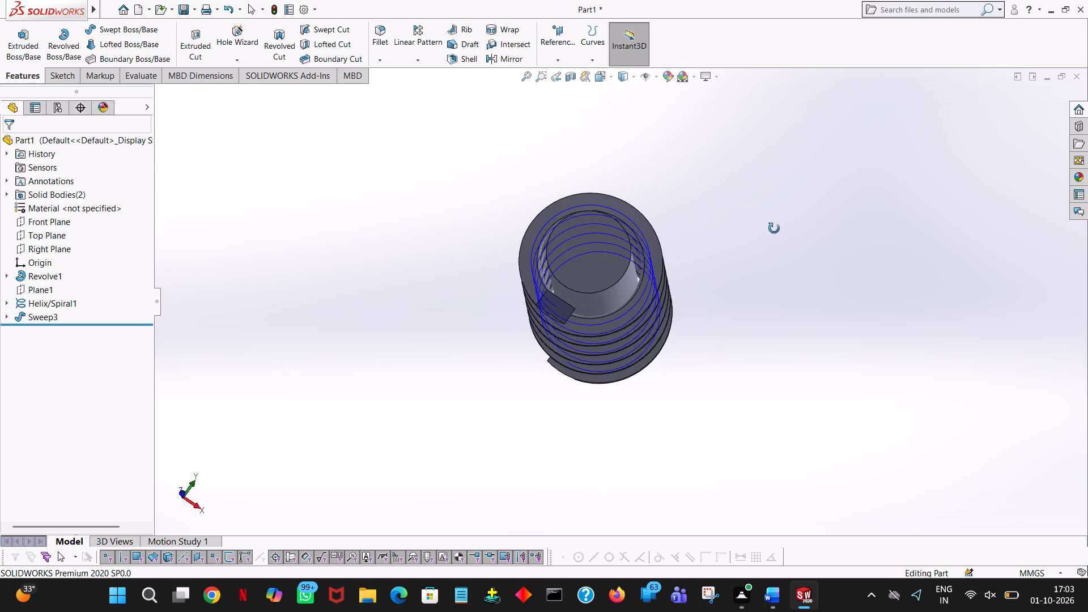
middle_drag(774, 228, 785, 309)
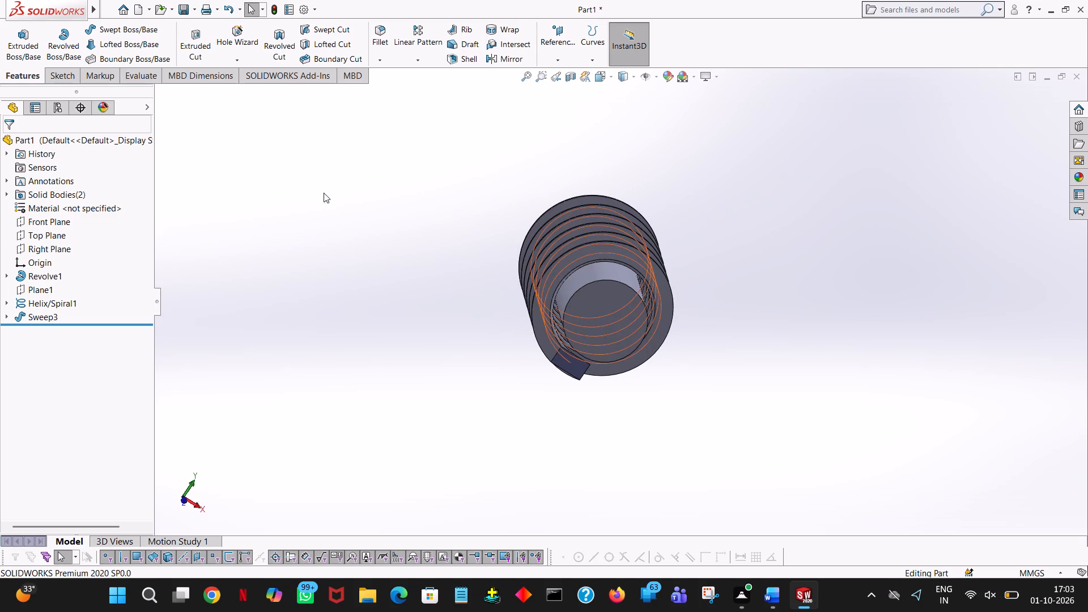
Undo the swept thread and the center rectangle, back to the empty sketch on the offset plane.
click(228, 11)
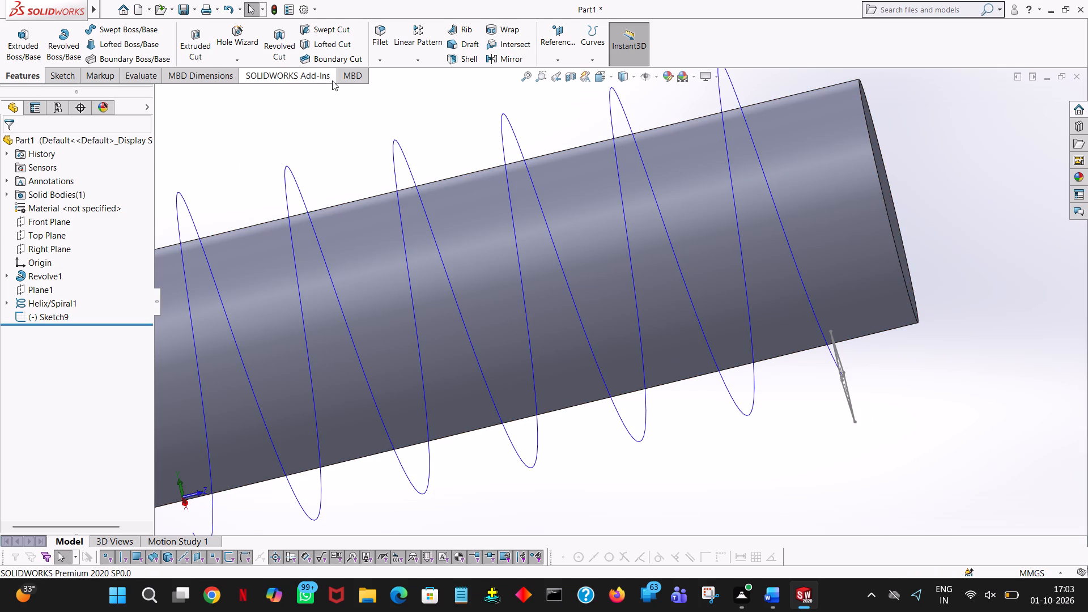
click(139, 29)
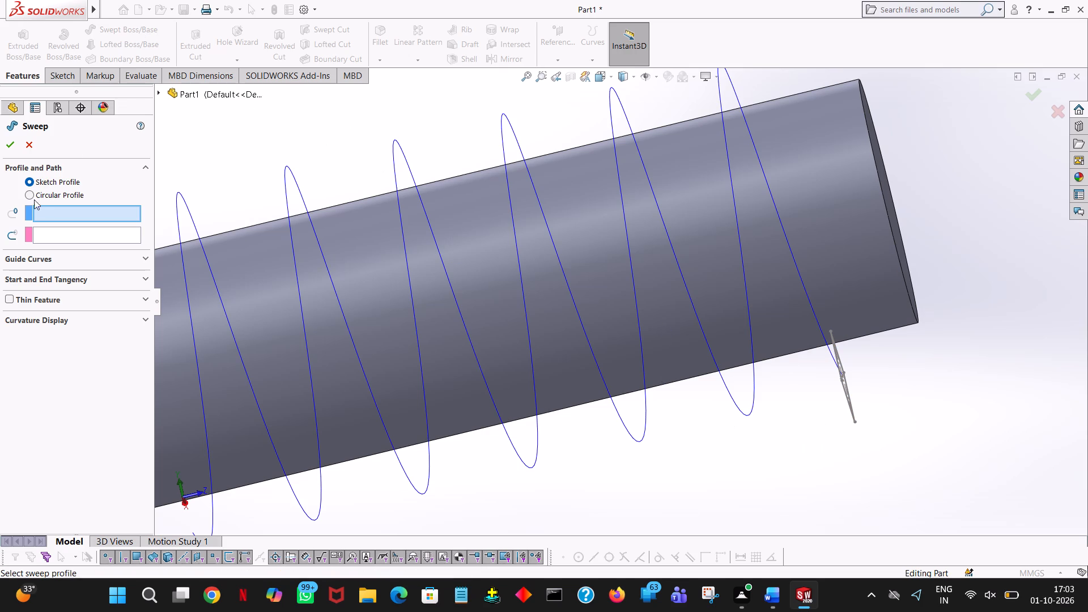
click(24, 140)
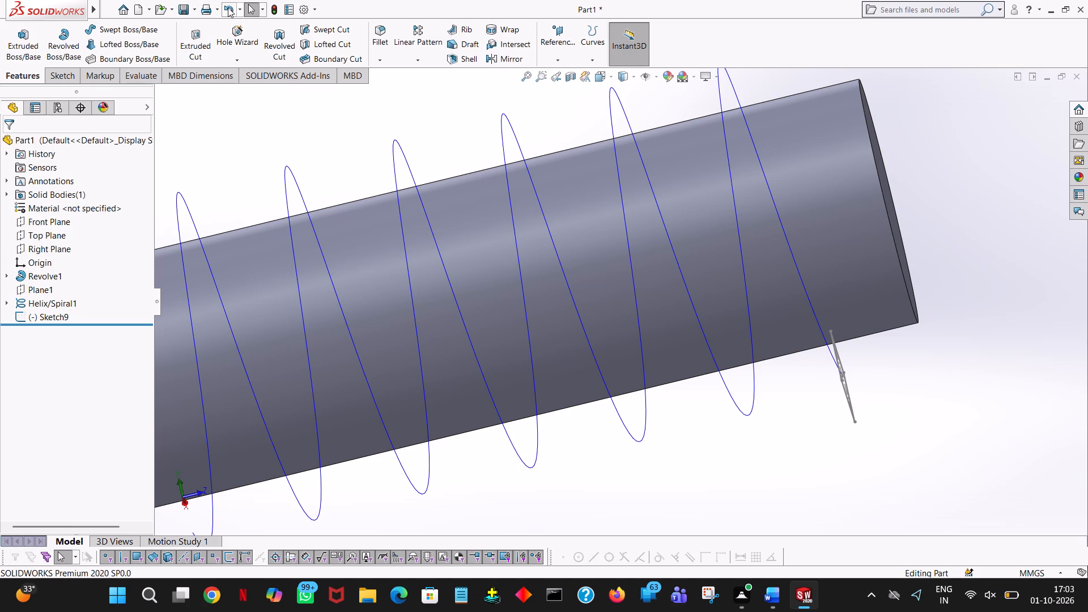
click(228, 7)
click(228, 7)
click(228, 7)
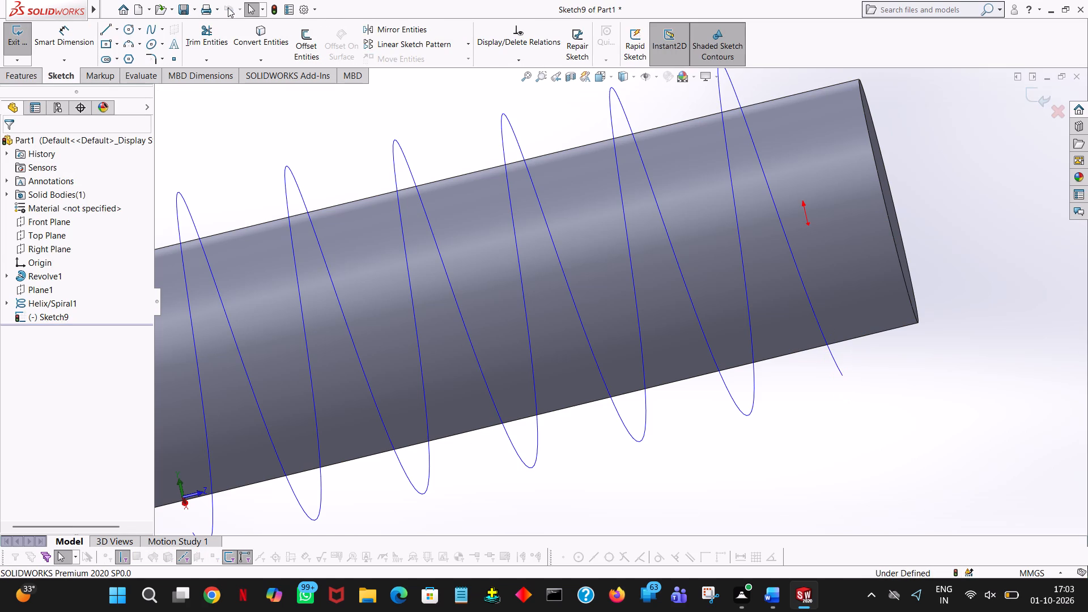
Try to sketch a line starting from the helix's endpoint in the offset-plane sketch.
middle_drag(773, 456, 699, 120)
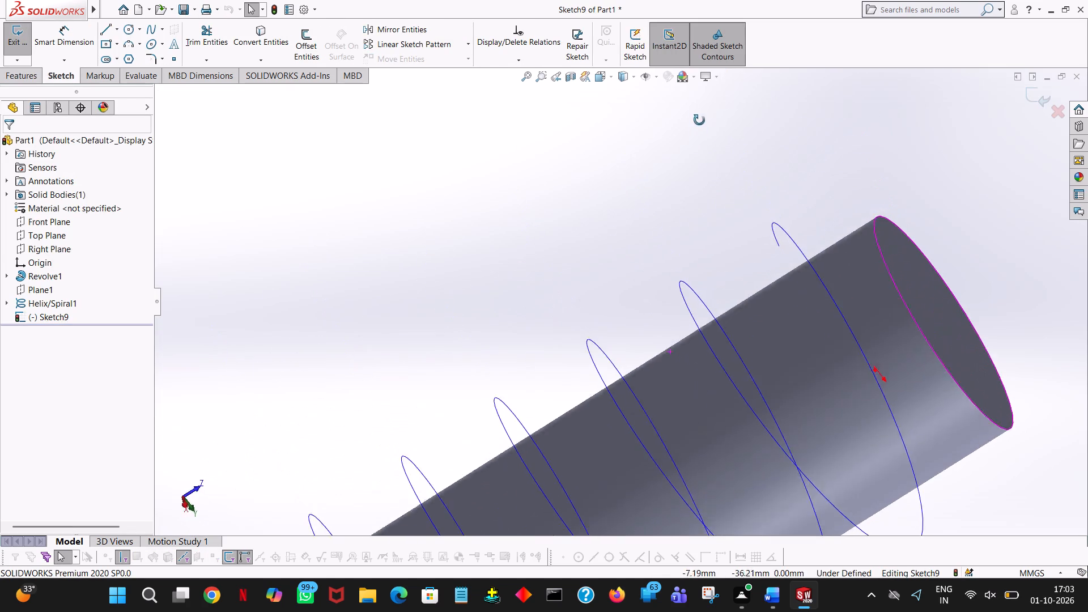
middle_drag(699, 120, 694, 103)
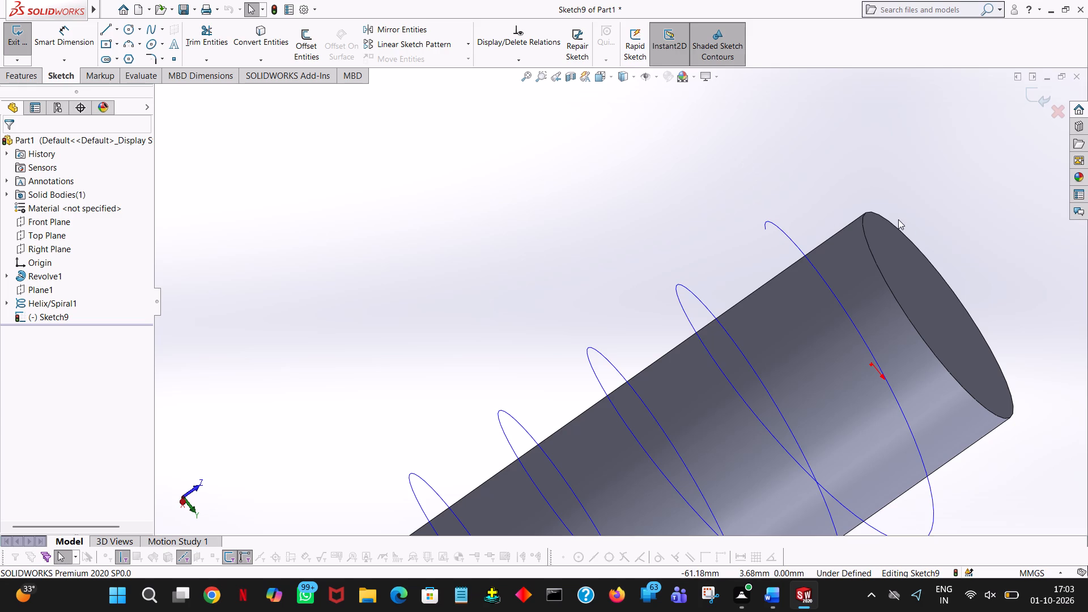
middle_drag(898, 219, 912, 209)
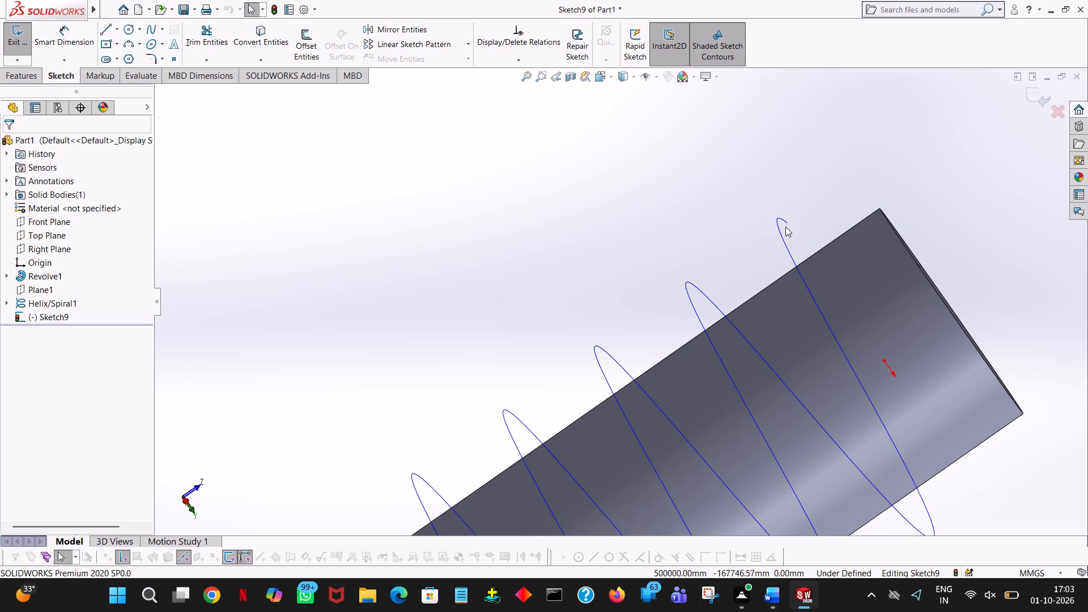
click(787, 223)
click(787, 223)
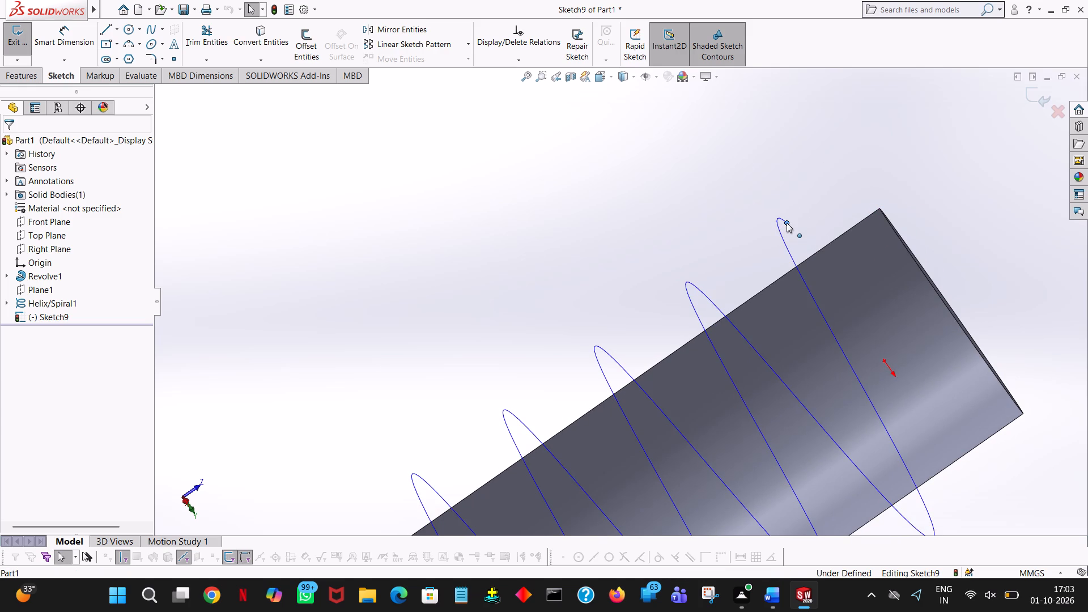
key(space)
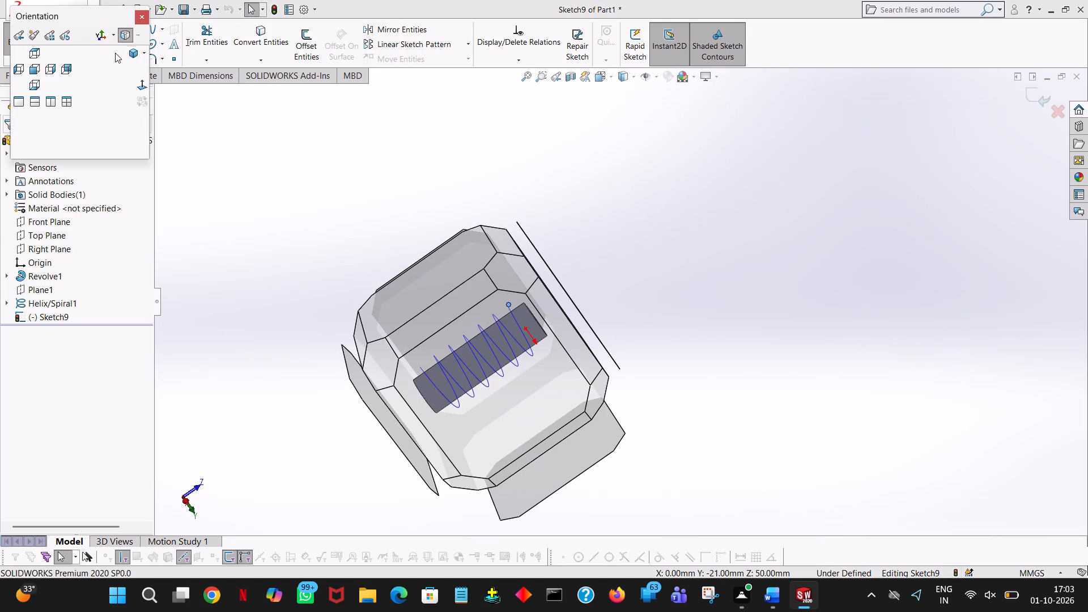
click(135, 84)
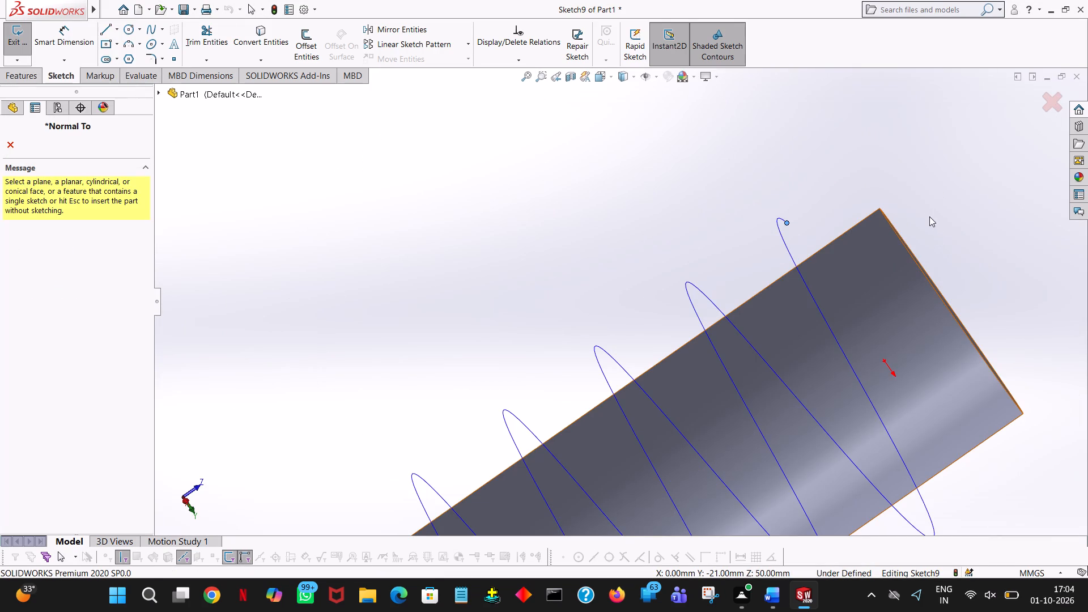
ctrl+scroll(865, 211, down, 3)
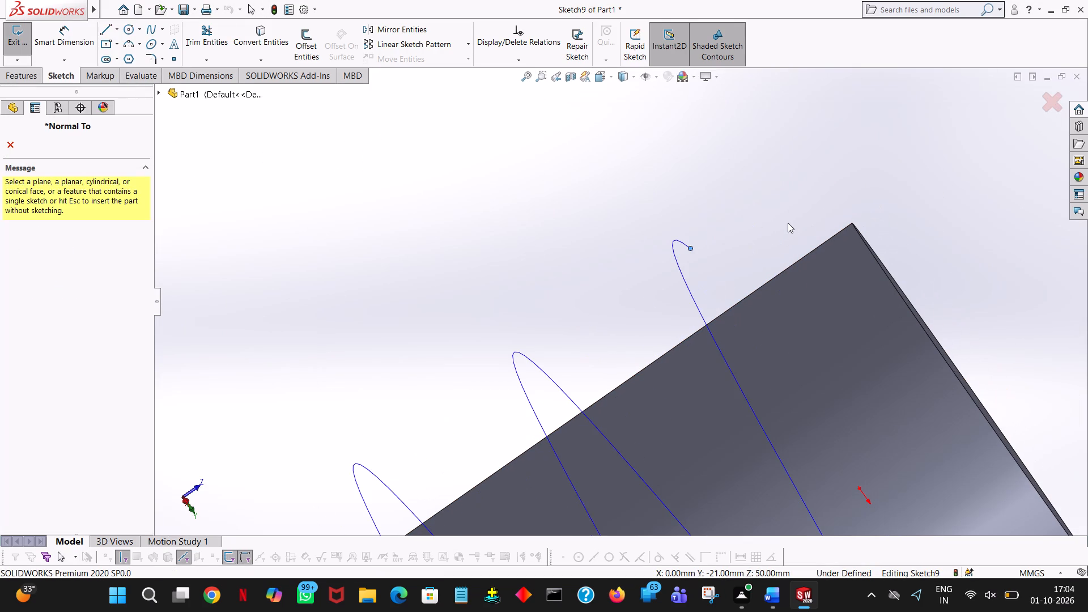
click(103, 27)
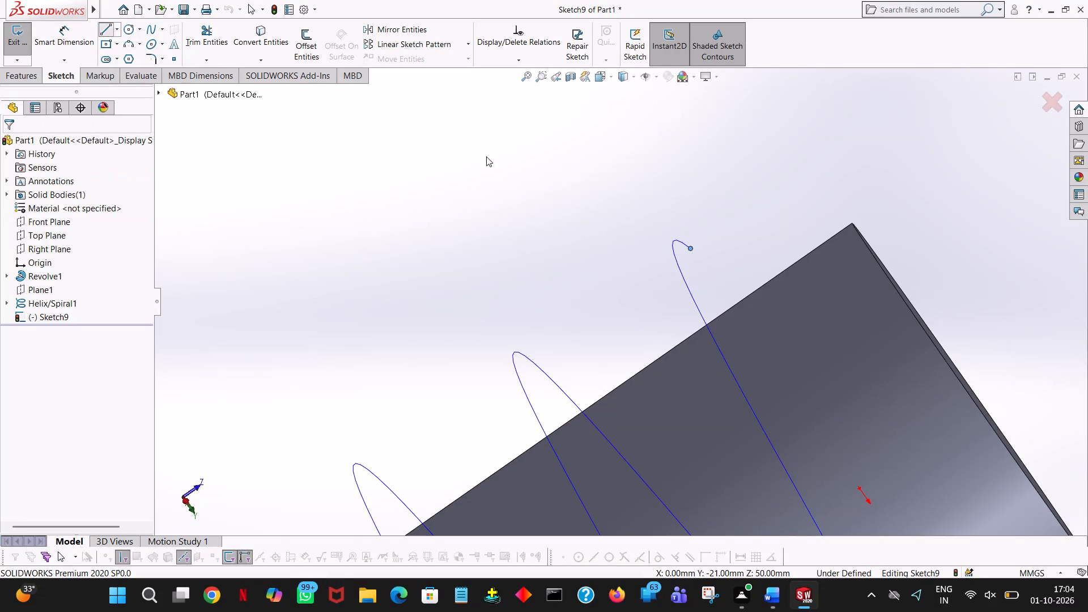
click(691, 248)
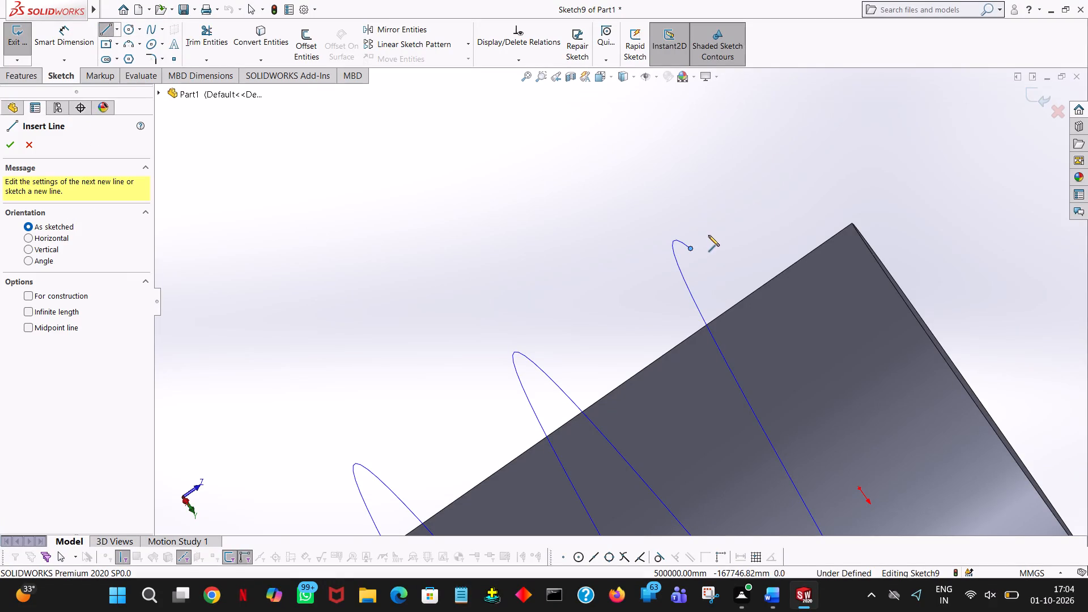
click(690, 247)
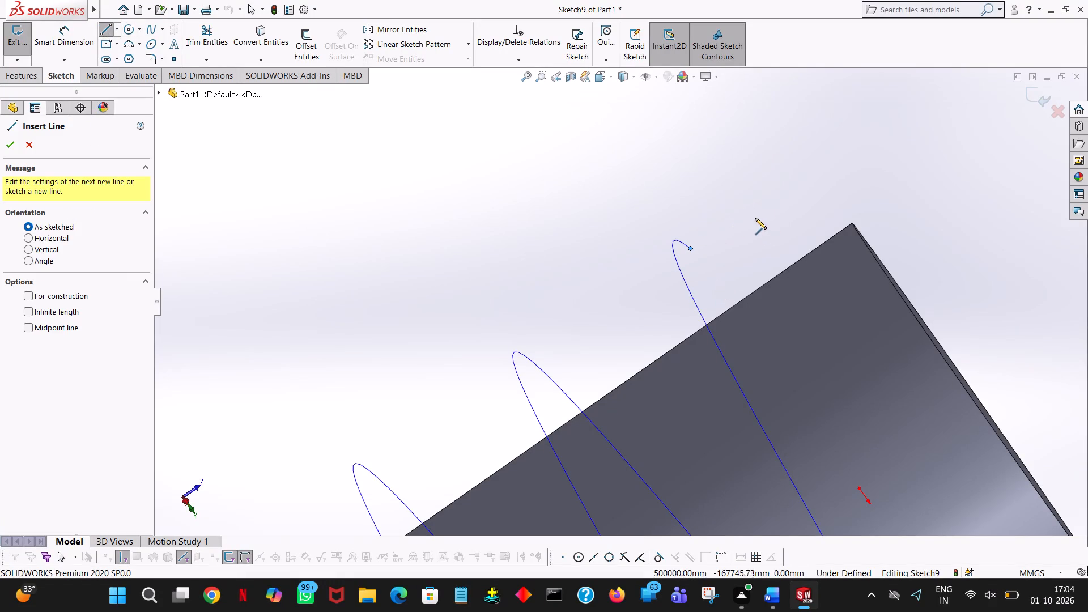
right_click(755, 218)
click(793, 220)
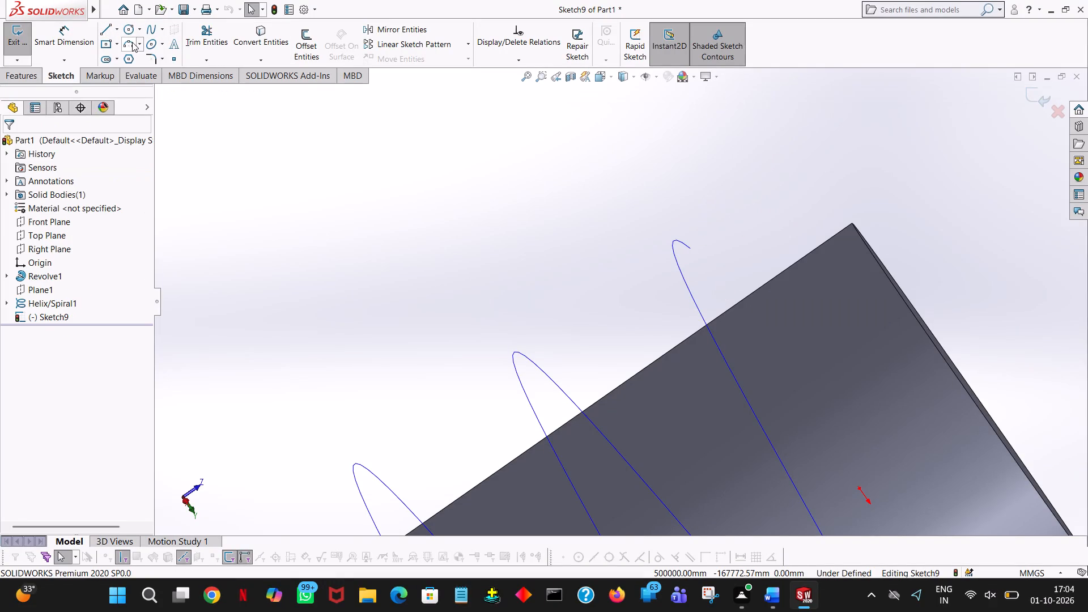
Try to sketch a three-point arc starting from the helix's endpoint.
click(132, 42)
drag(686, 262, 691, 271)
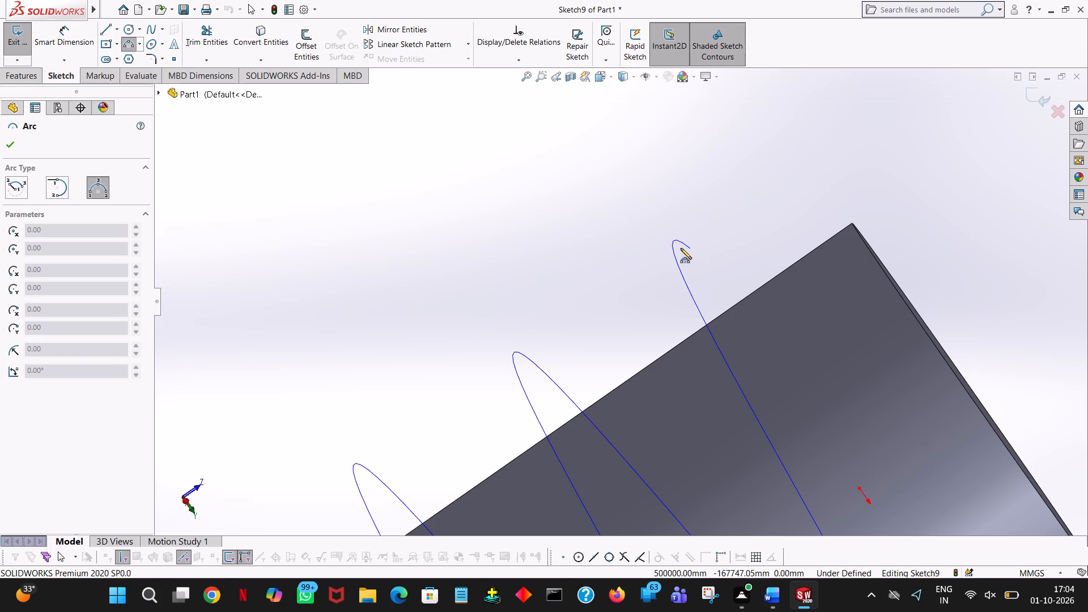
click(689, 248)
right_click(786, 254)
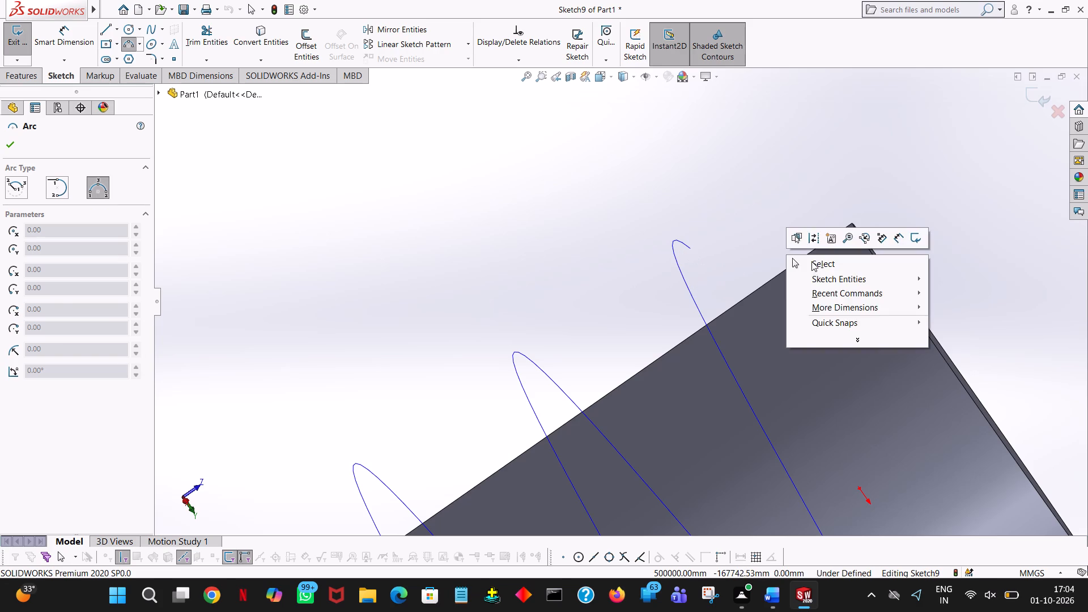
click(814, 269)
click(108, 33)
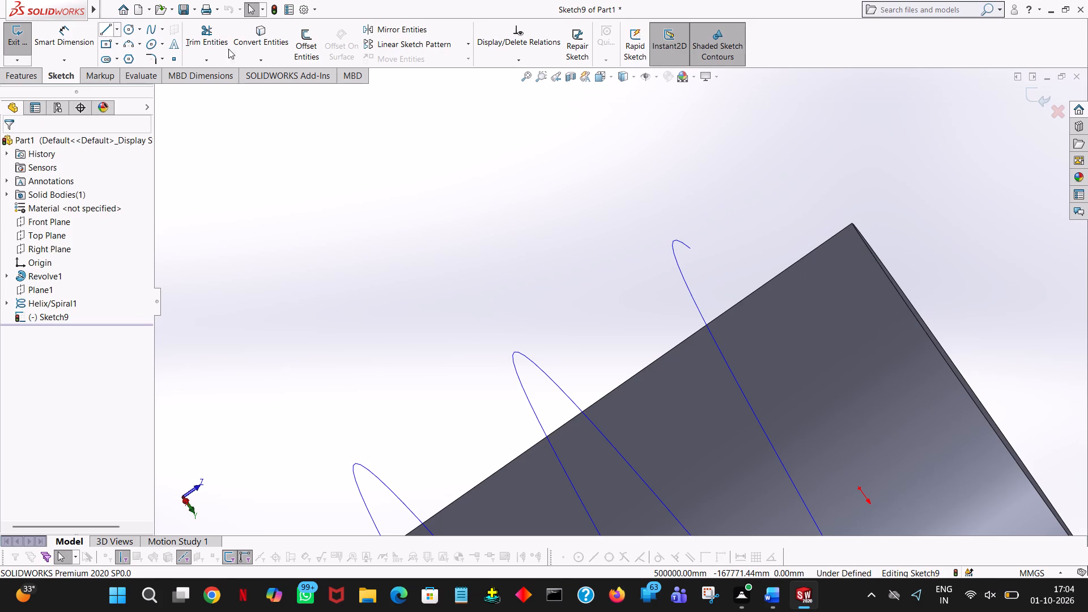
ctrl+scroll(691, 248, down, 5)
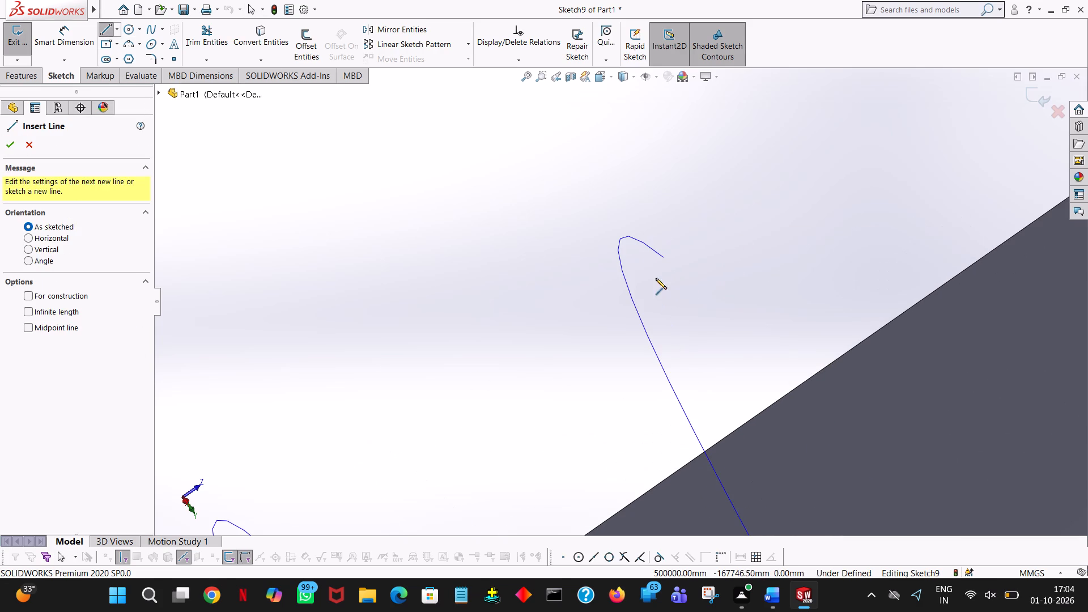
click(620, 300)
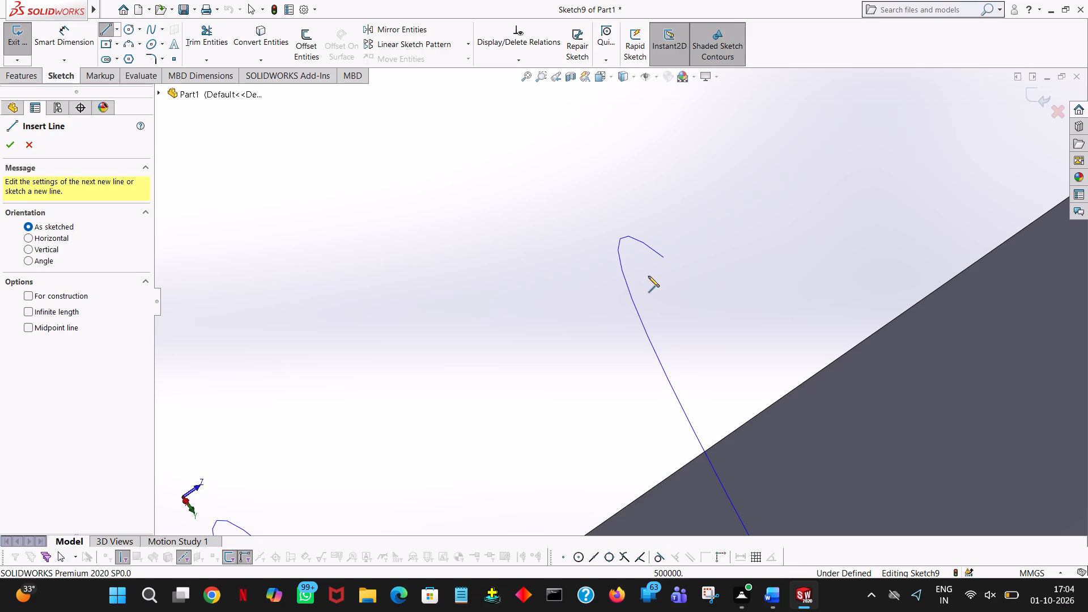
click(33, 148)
Examine the helix and shaft from several angles, including normal to the sketch plane, to locate the helix's open endpoint.
ctrl+scroll(609, 173, down, 3)
ctrl+scroll(609, 173, up, 7)
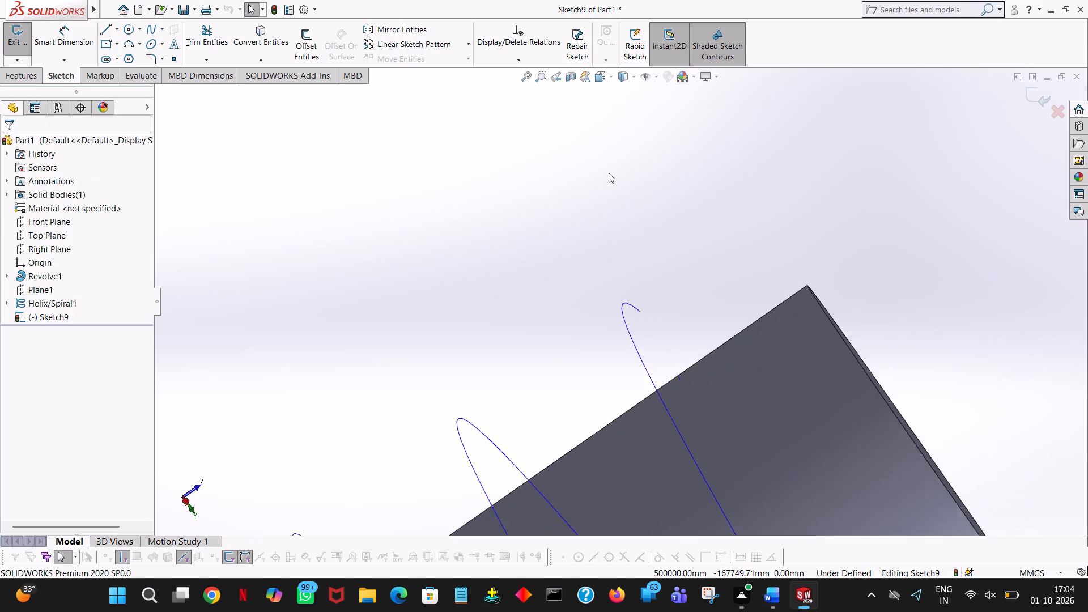
ctrl+scroll(609, 173, up, 3)
ctrl+scroll(669, 384, up, 6)
ctrl+scroll(709, 354, up, 2)
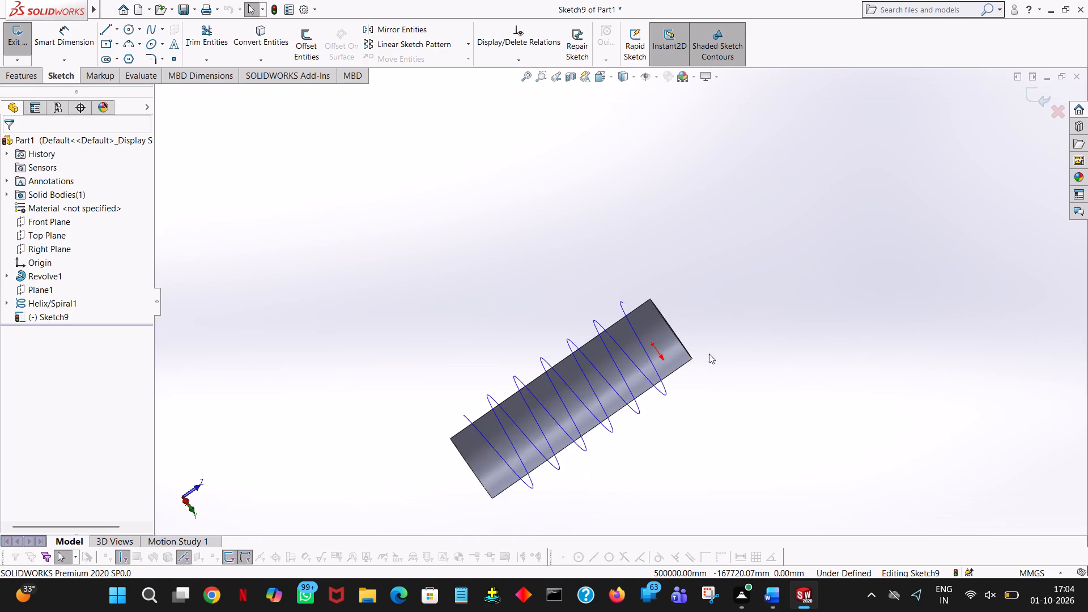
ctrl+scroll(709, 354, up, 1)
middle_drag(709, 354, 686, 607)
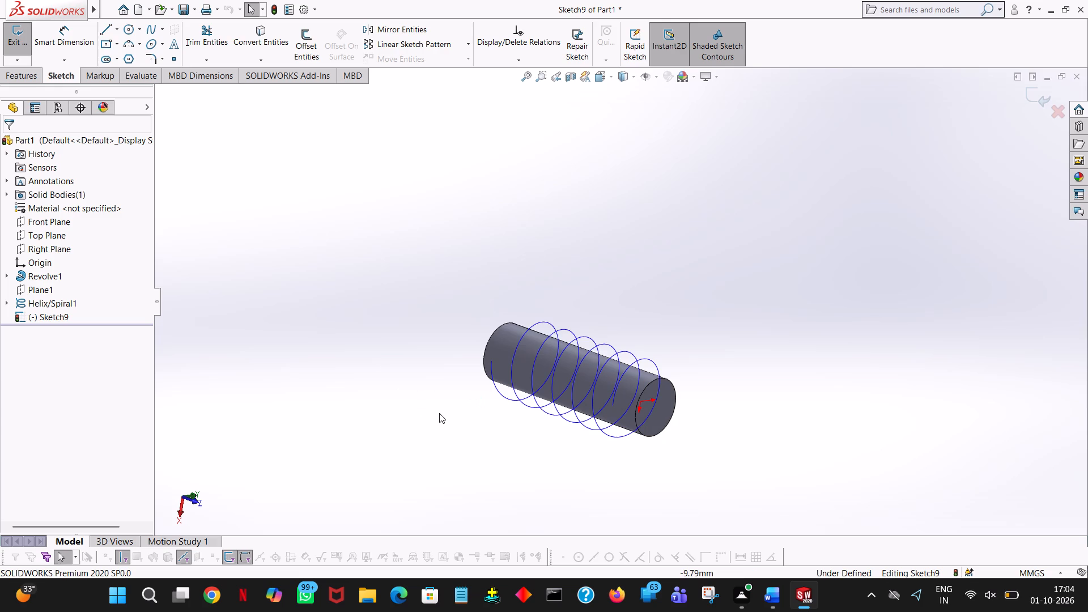
key(space)
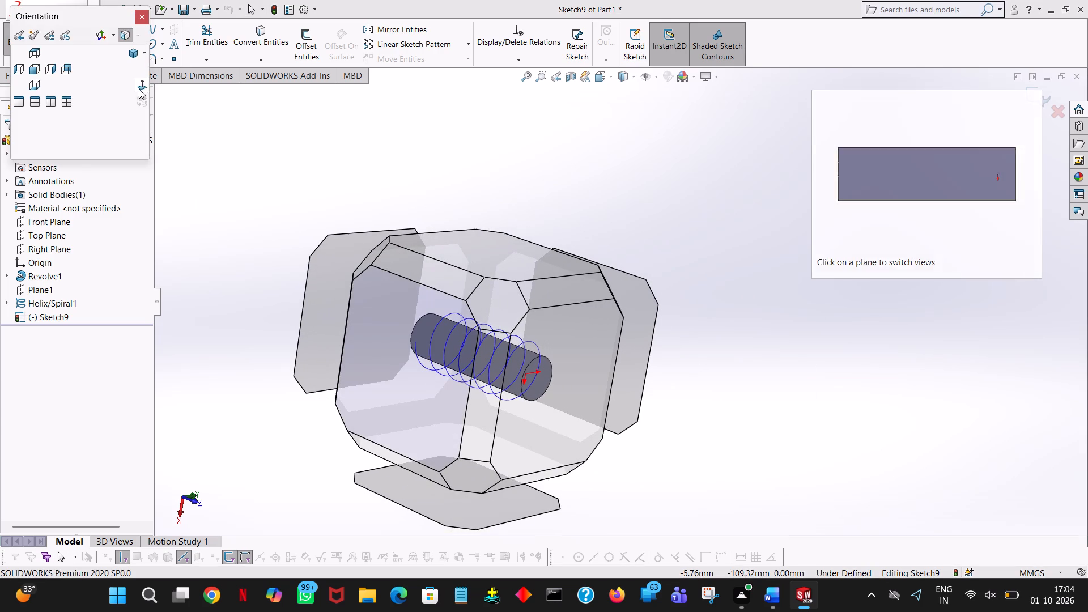
click(139, 89)
ctrl+scroll(493, 372, down, 1)
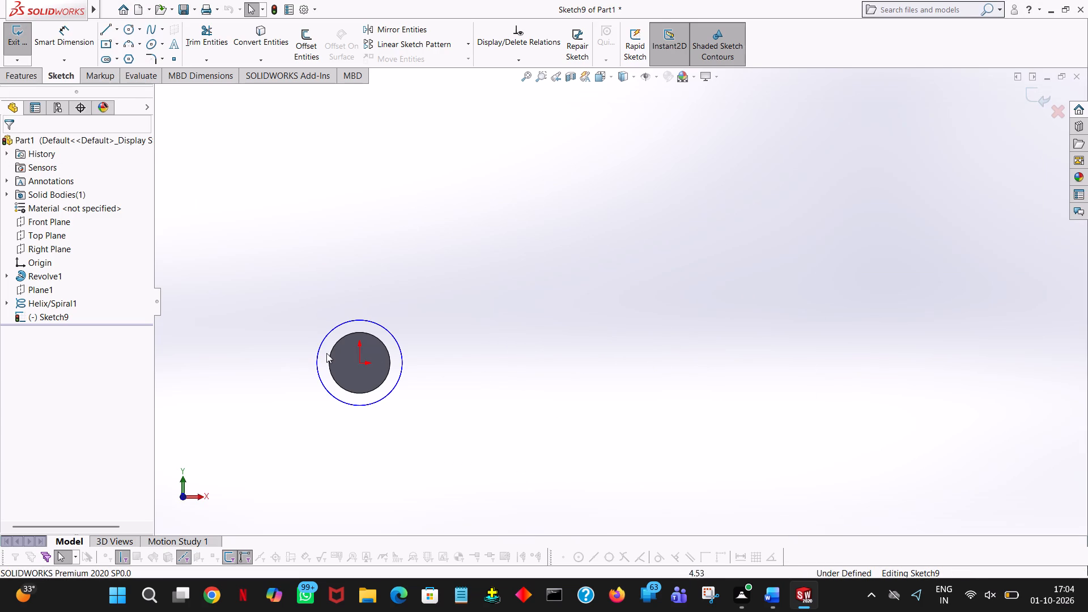
ctrl+scroll(325, 353, down, 4)
ctrl+scroll(420, 313, down, 3)
ctrl+scroll(448, 241, down, 2)
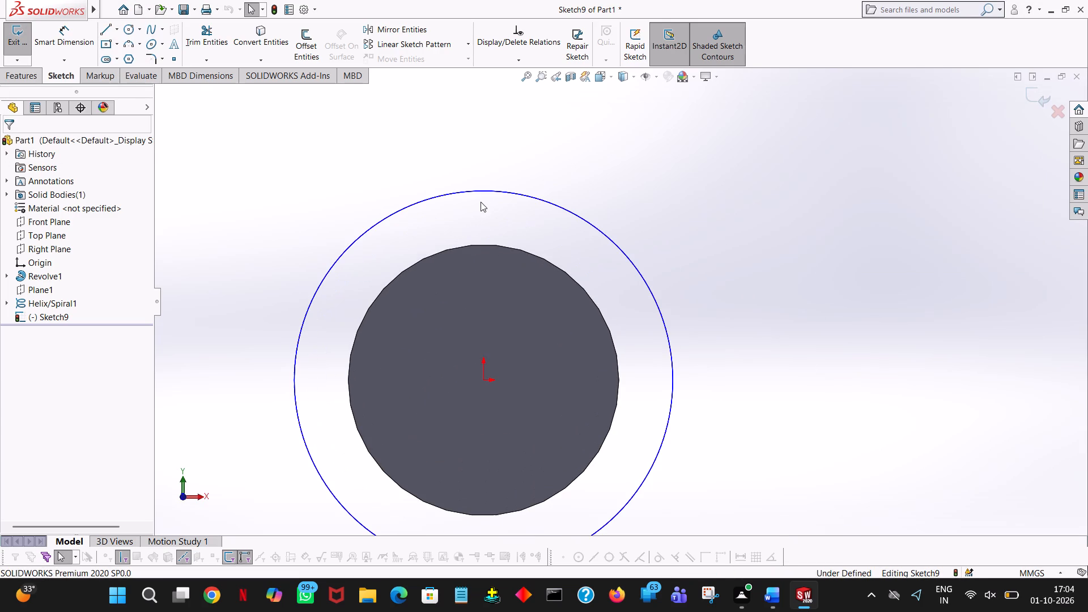
ctrl+scroll(506, 189, down, 2)
middle_drag(524, 241, 551, 260)
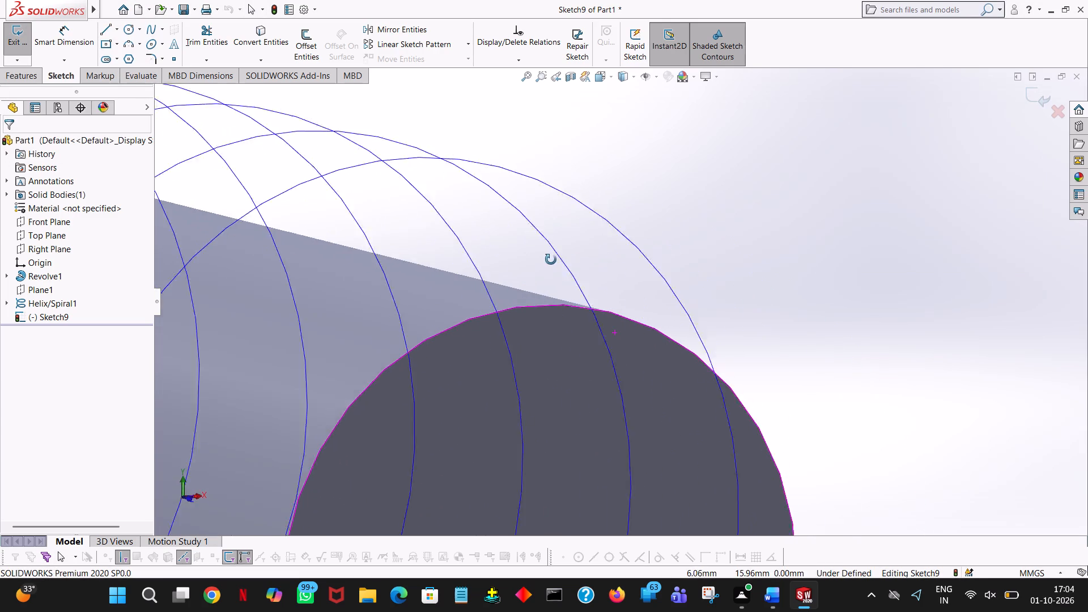
middle_drag(551, 260, 533, 228)
middle_drag(305, 323, 365, 271)
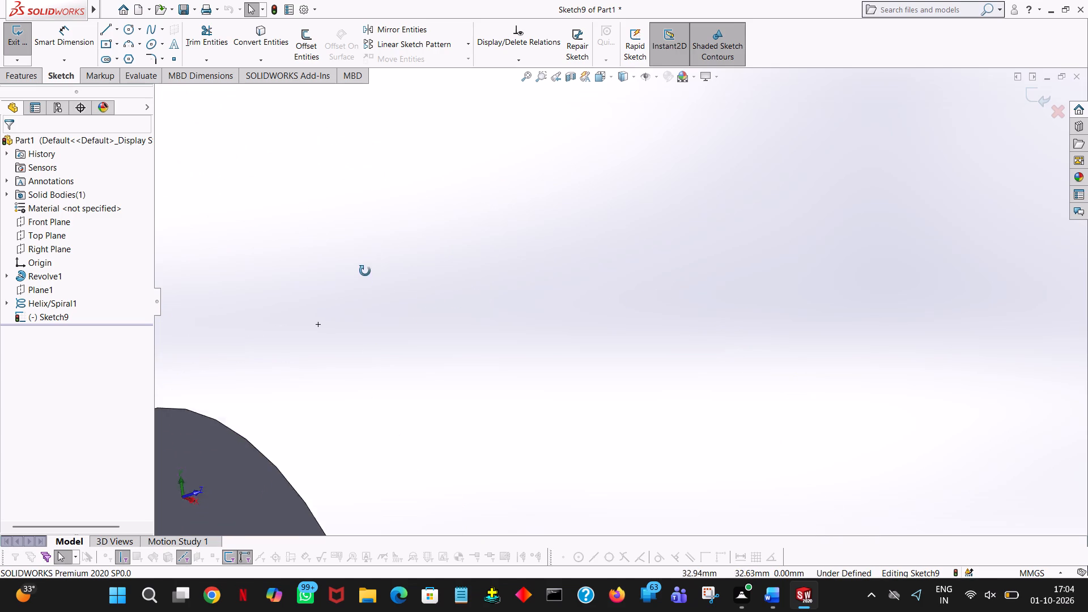
middle_drag(365, 271, 296, 403)
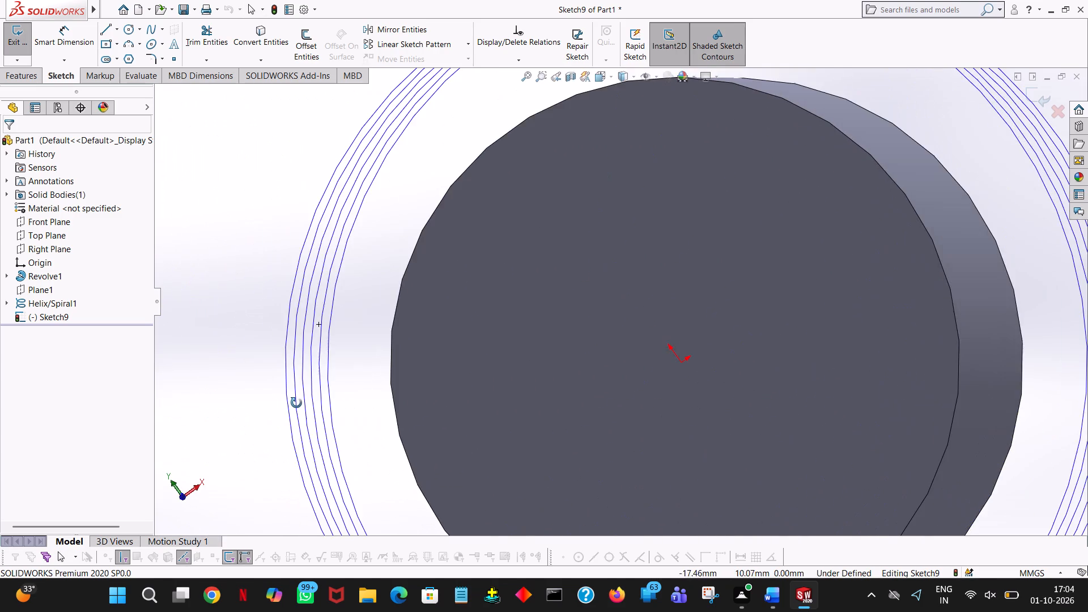
middle_drag(296, 403, 300, 489)
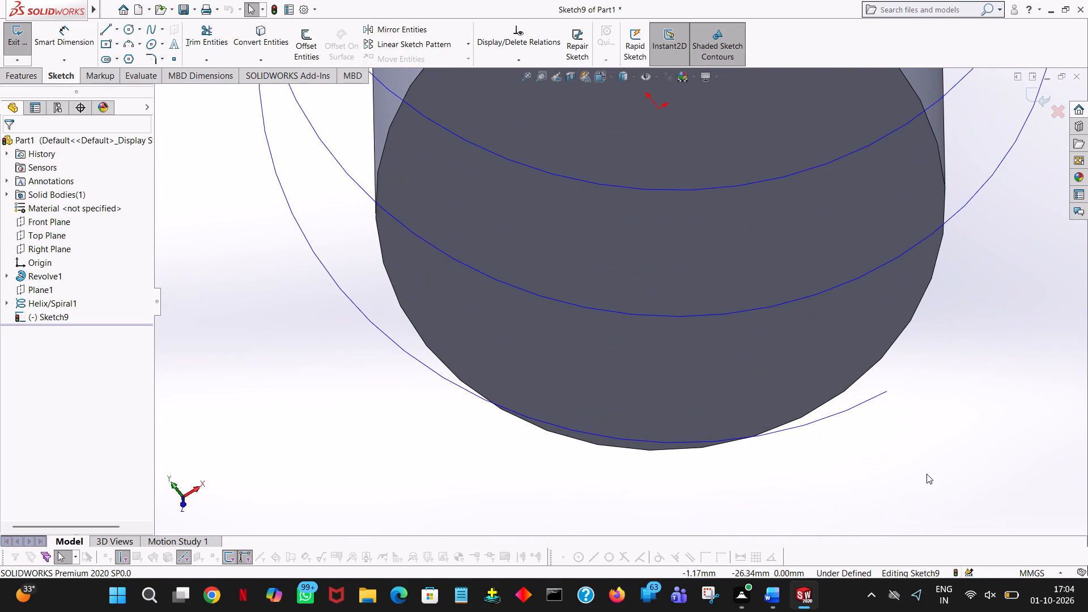
click(886, 392)
right_click(886, 392)
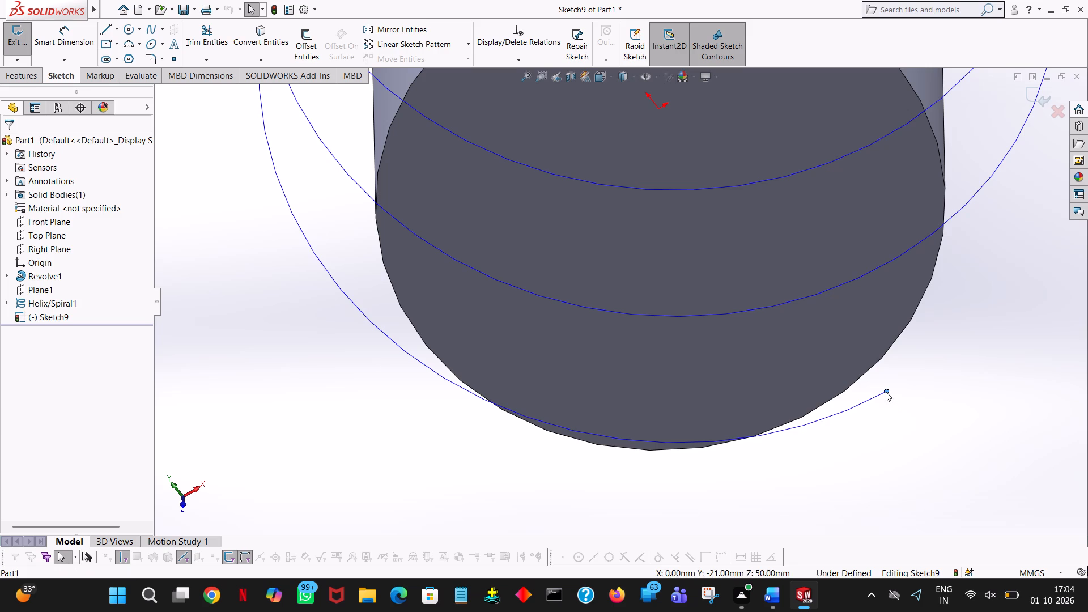
click(864, 384)
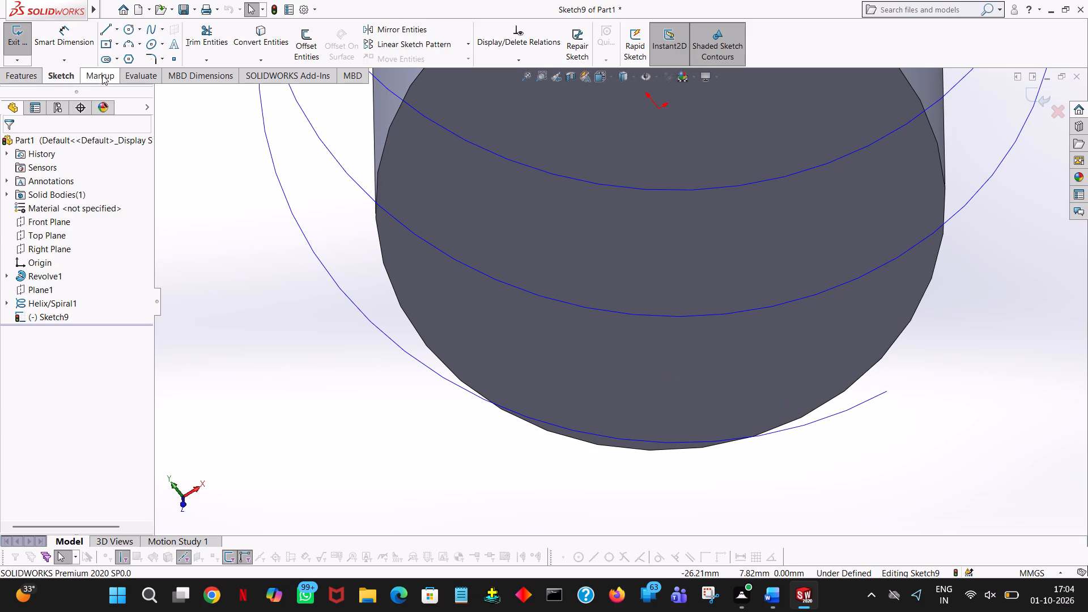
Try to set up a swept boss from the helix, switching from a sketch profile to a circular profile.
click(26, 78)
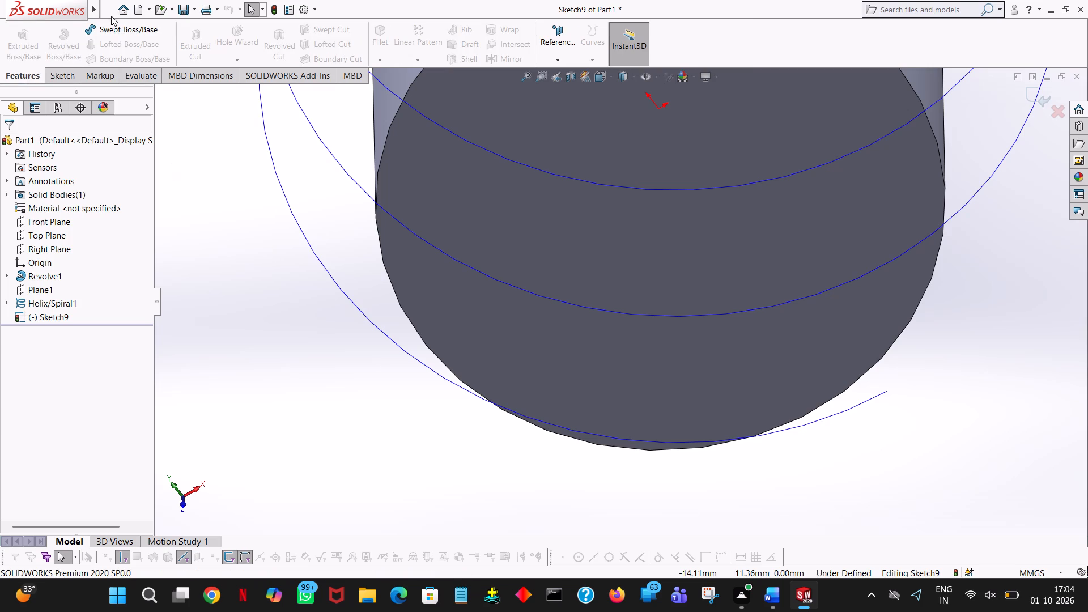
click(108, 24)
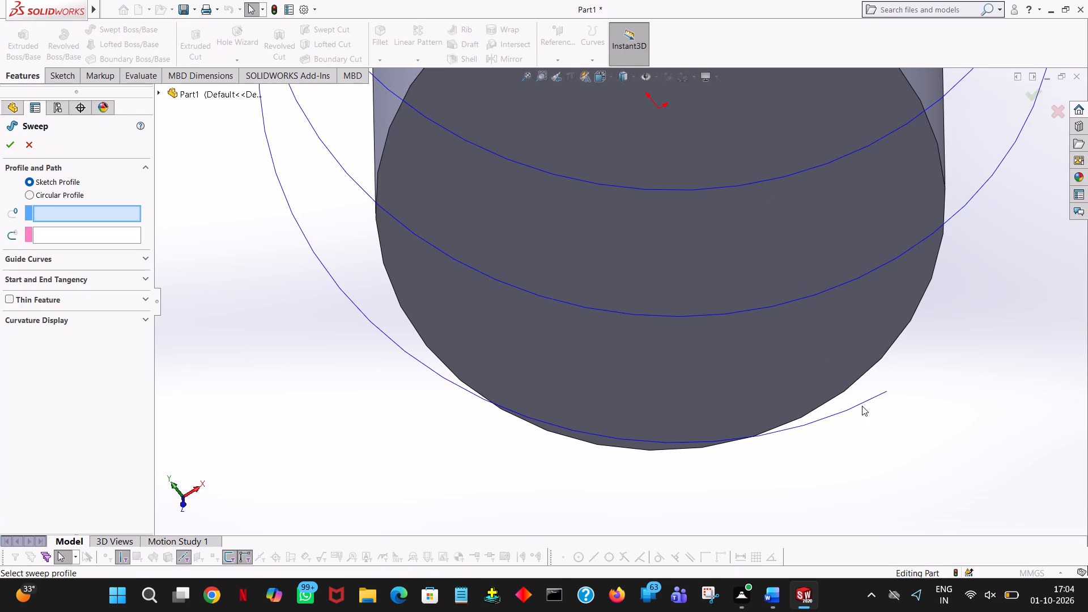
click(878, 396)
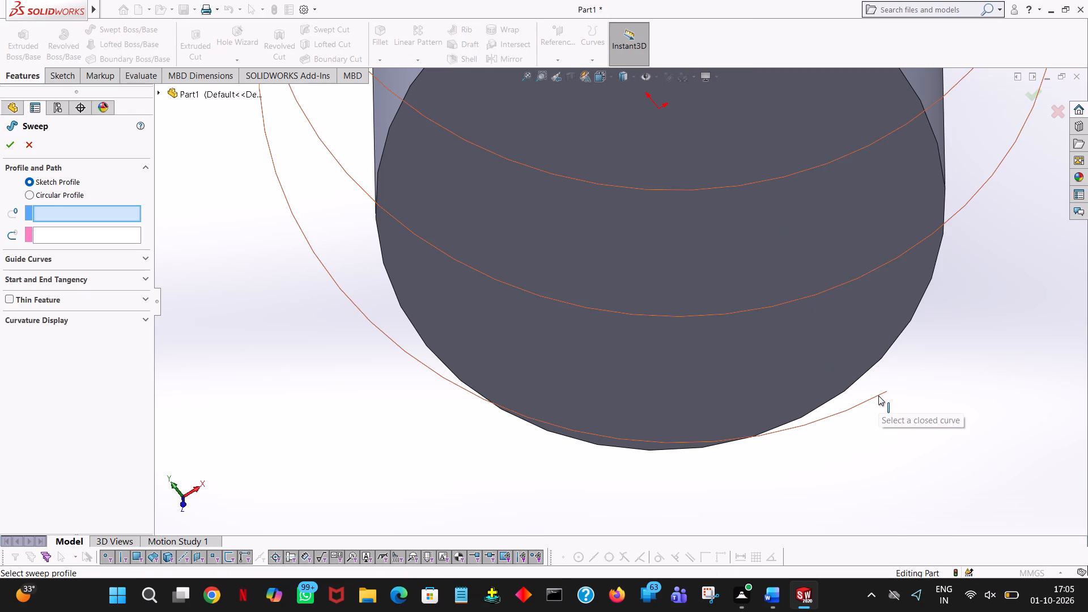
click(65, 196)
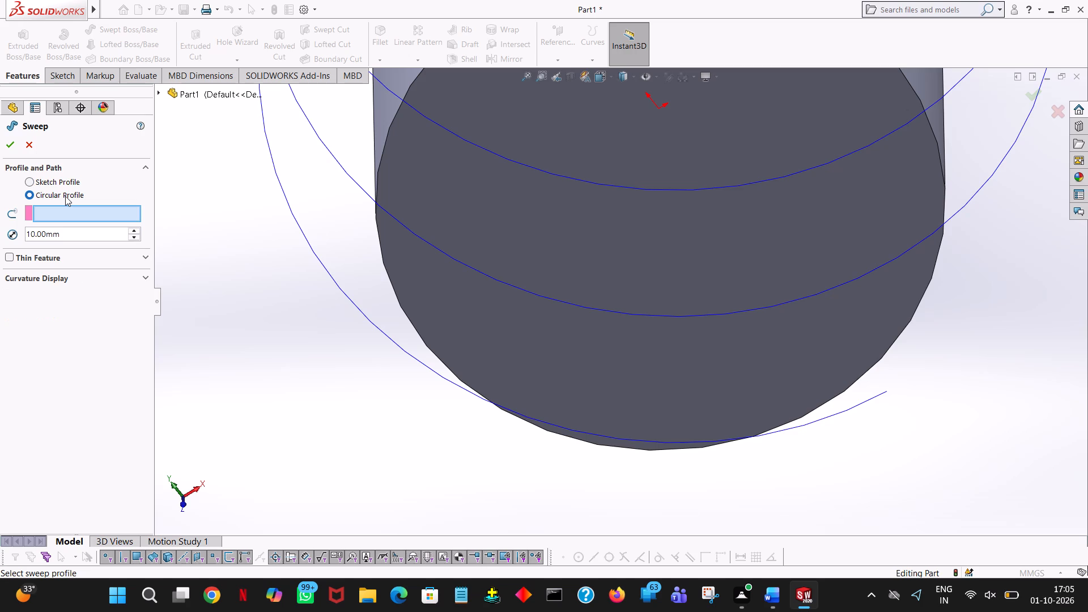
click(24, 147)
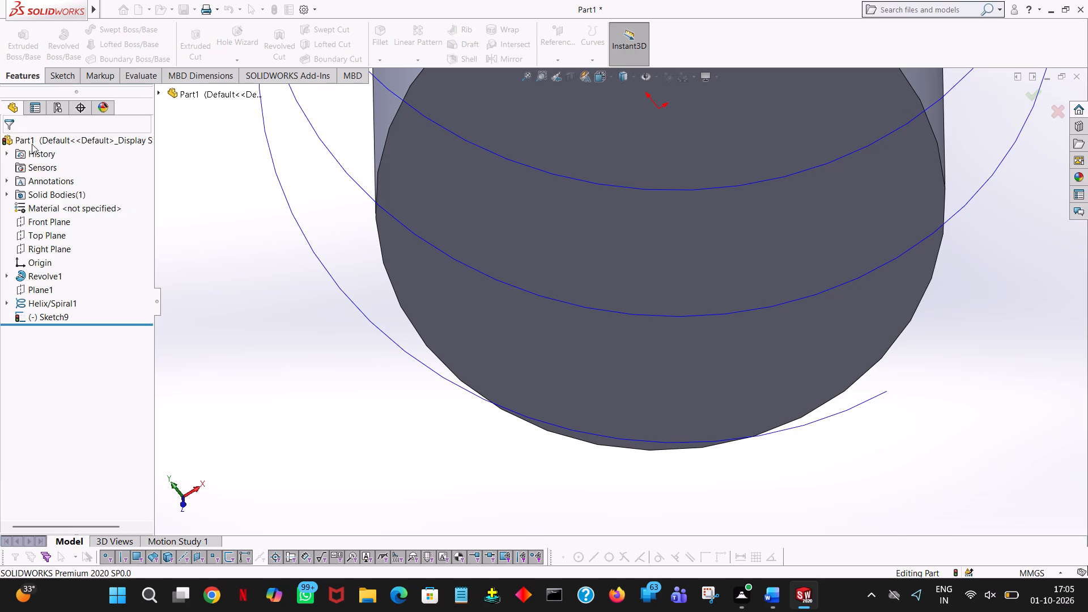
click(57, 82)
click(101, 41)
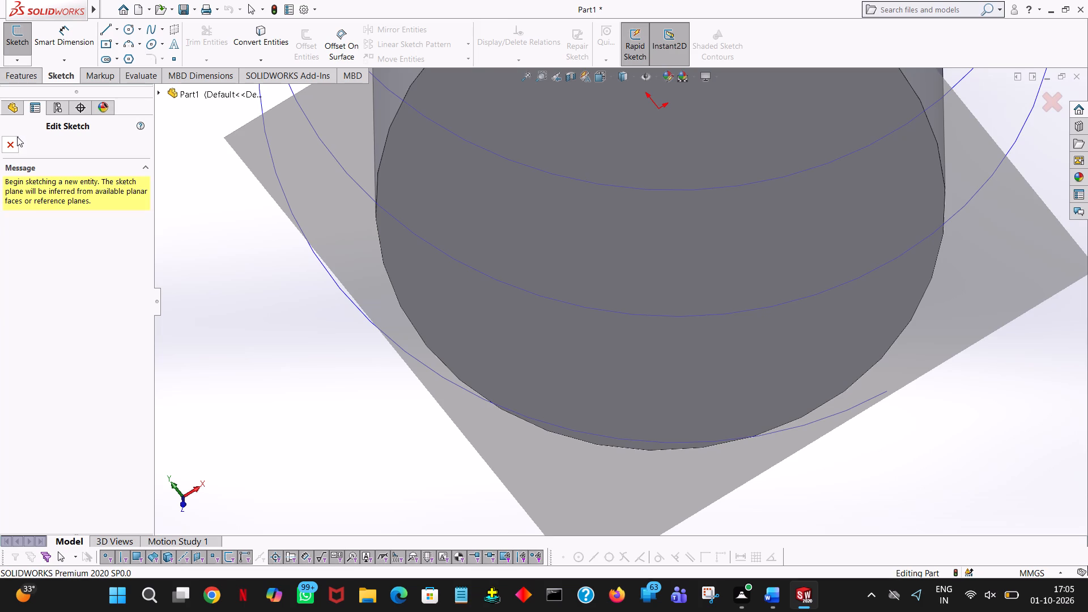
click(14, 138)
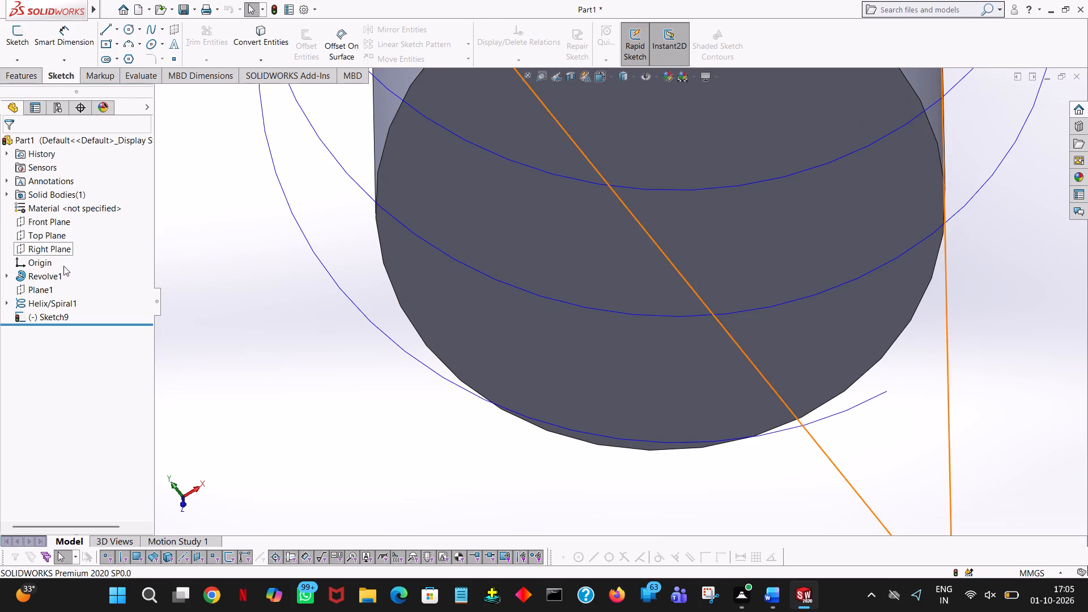
In a new sketch on Plane1, draw a closed four-sided line profile beside the helix's endpoint, with its first side about 5 mm long.
click(53, 291)
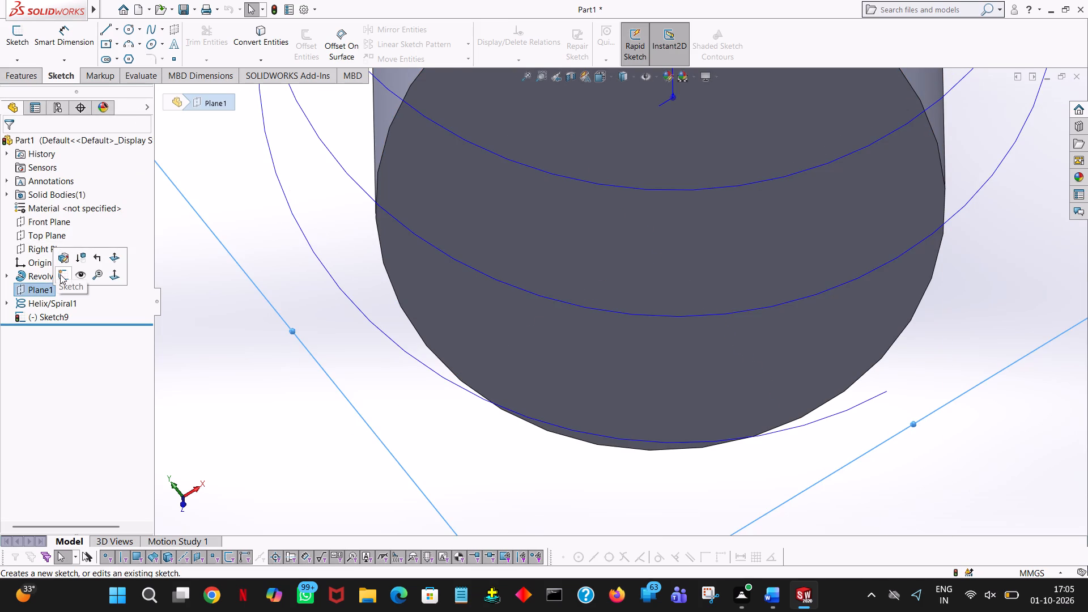
click(60, 274)
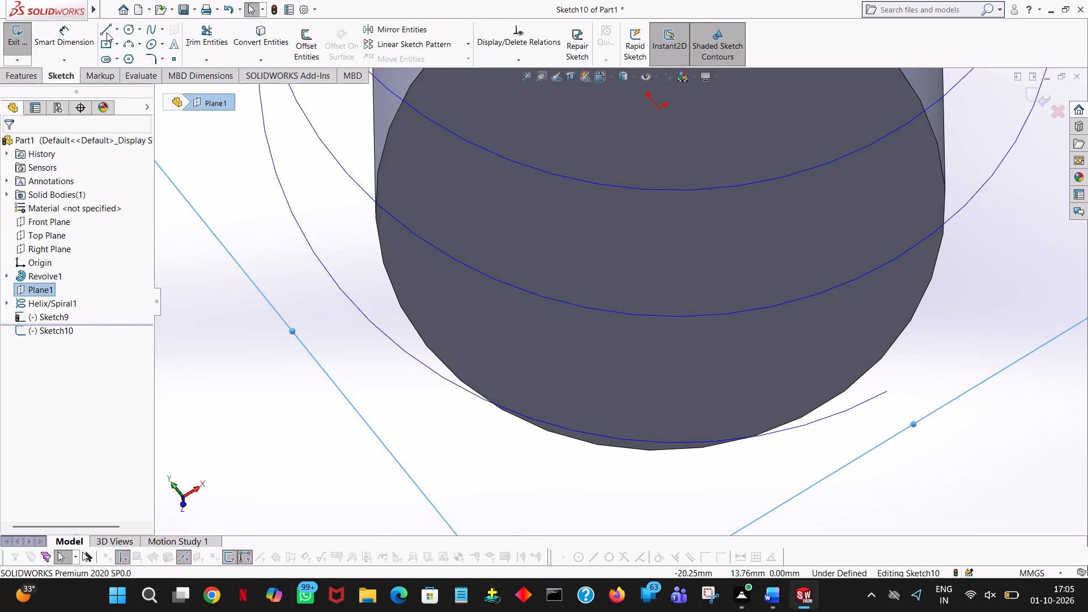
click(109, 31)
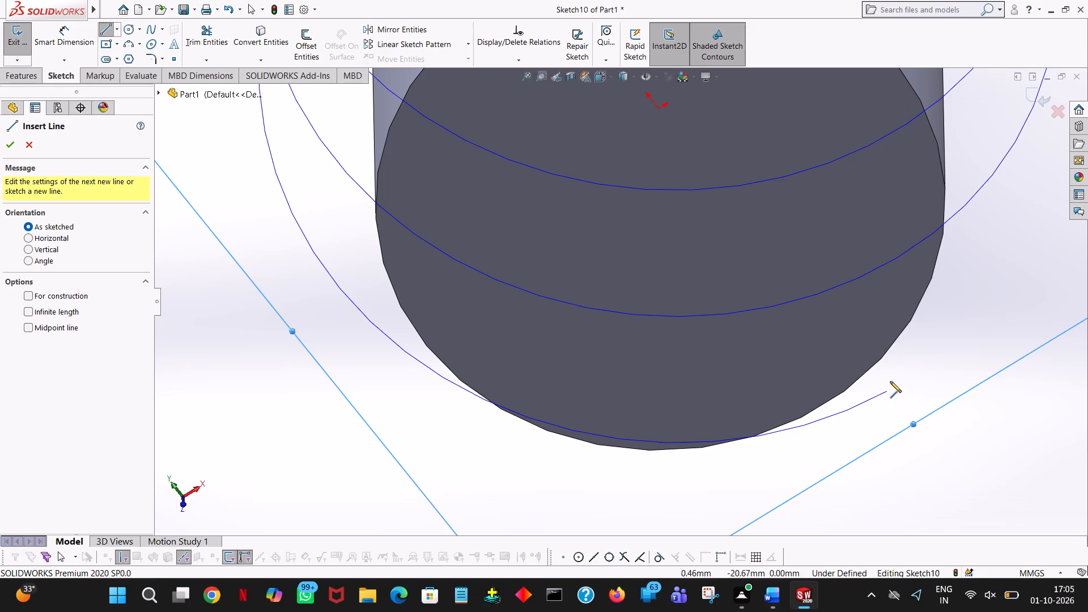
click(890, 381)
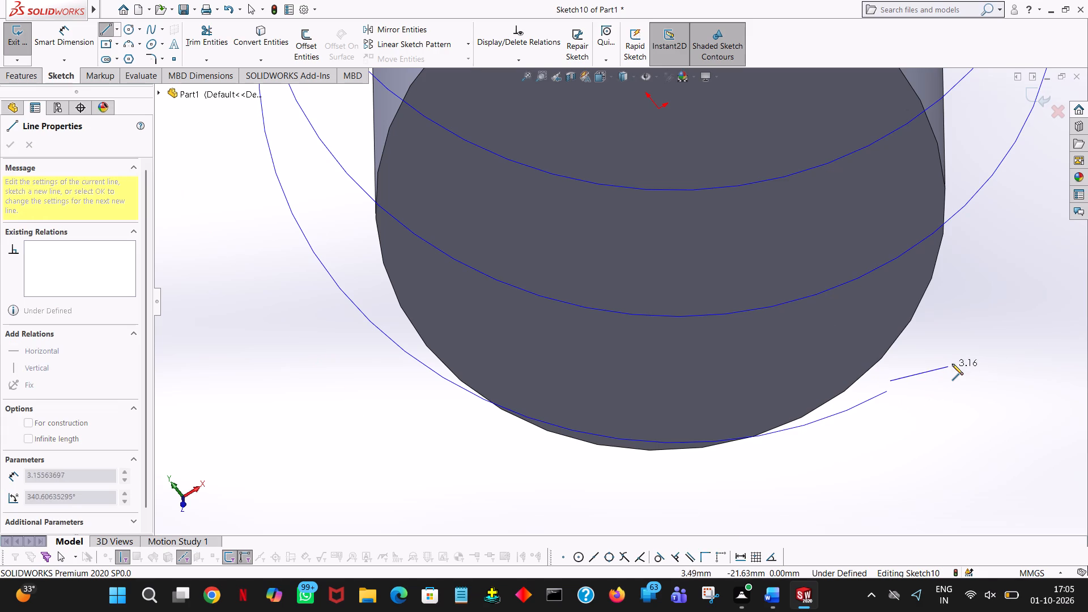
click(981, 353)
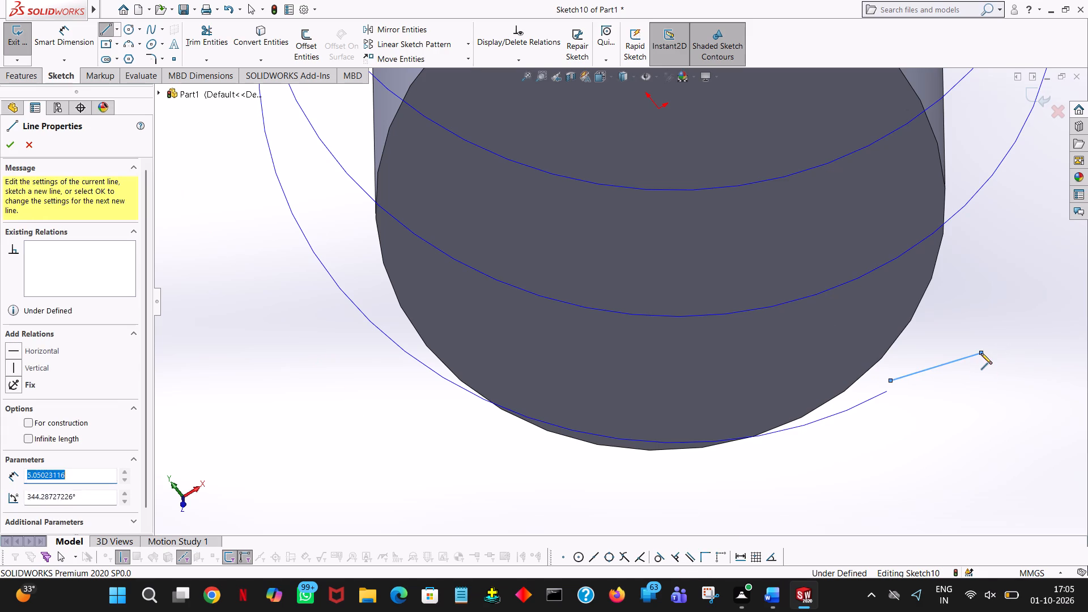
click(1017, 454)
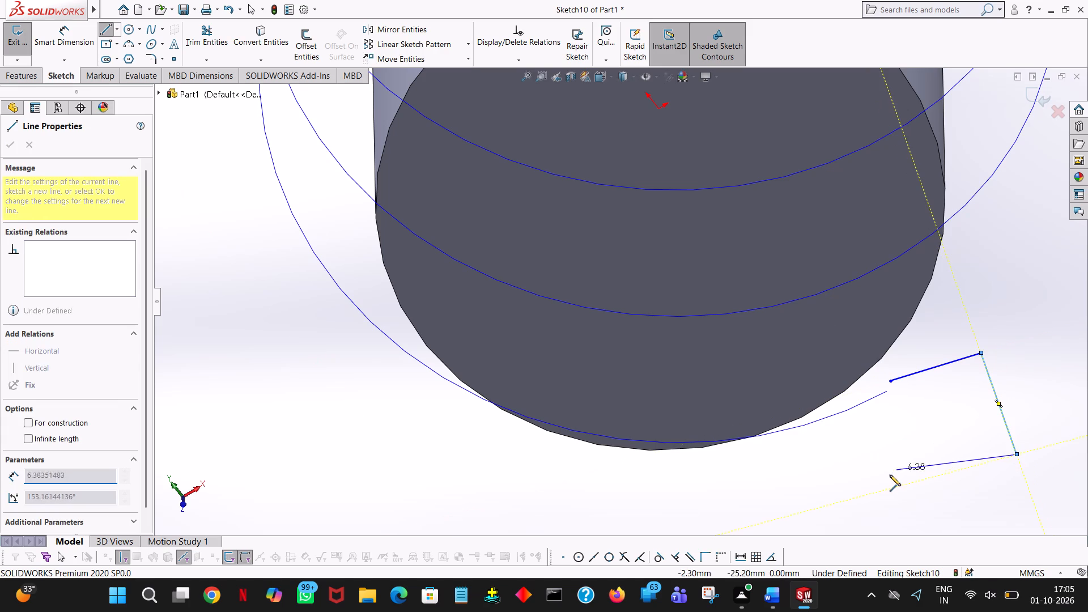
click(889, 476)
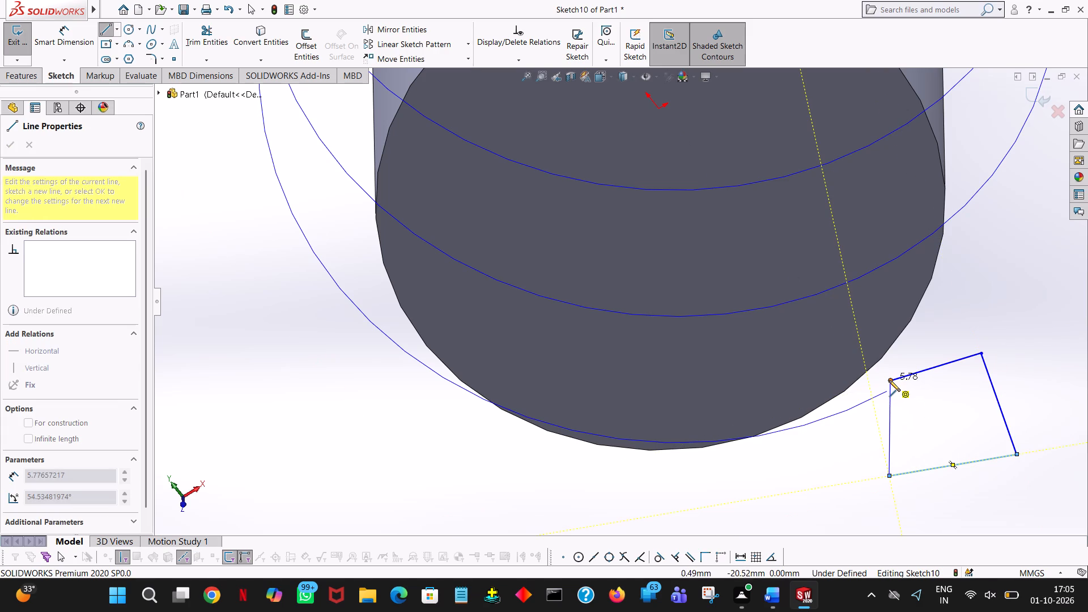
click(889, 380)
right_click(889, 380)
click(949, 397)
click(947, 390)
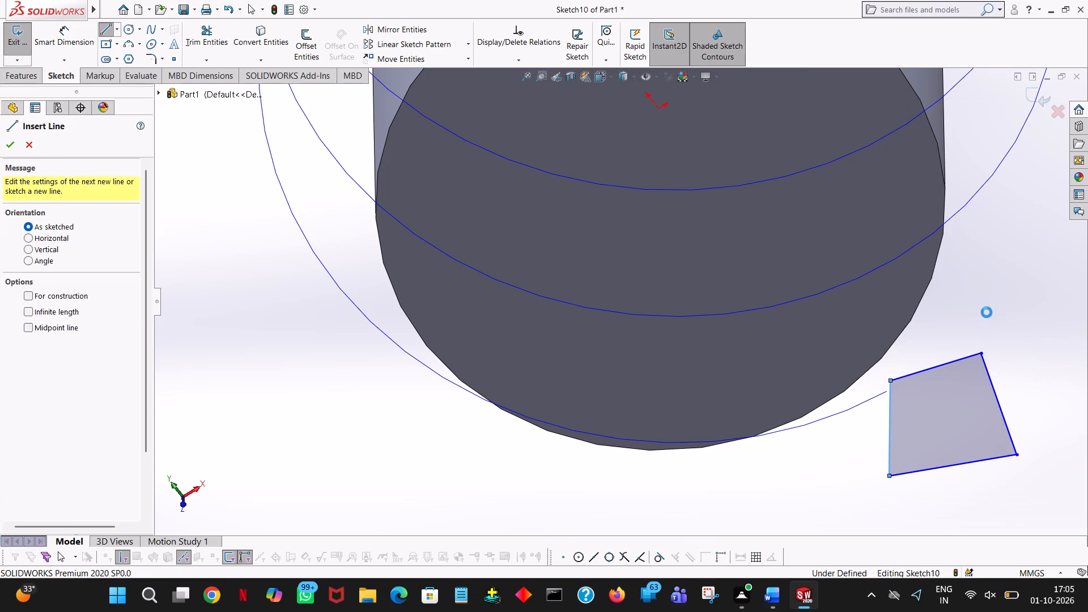
click(992, 292)
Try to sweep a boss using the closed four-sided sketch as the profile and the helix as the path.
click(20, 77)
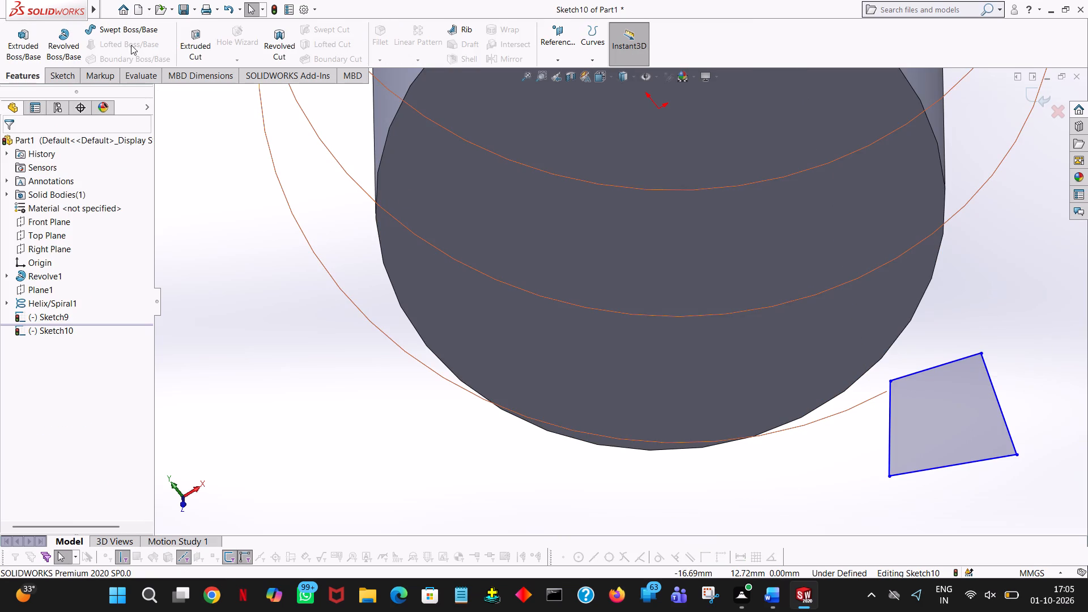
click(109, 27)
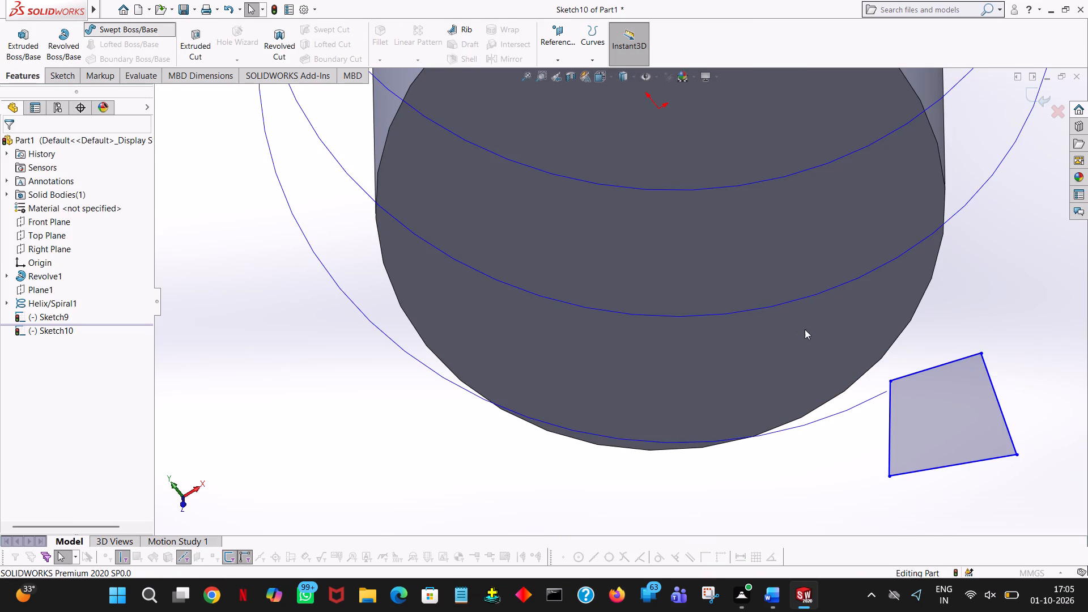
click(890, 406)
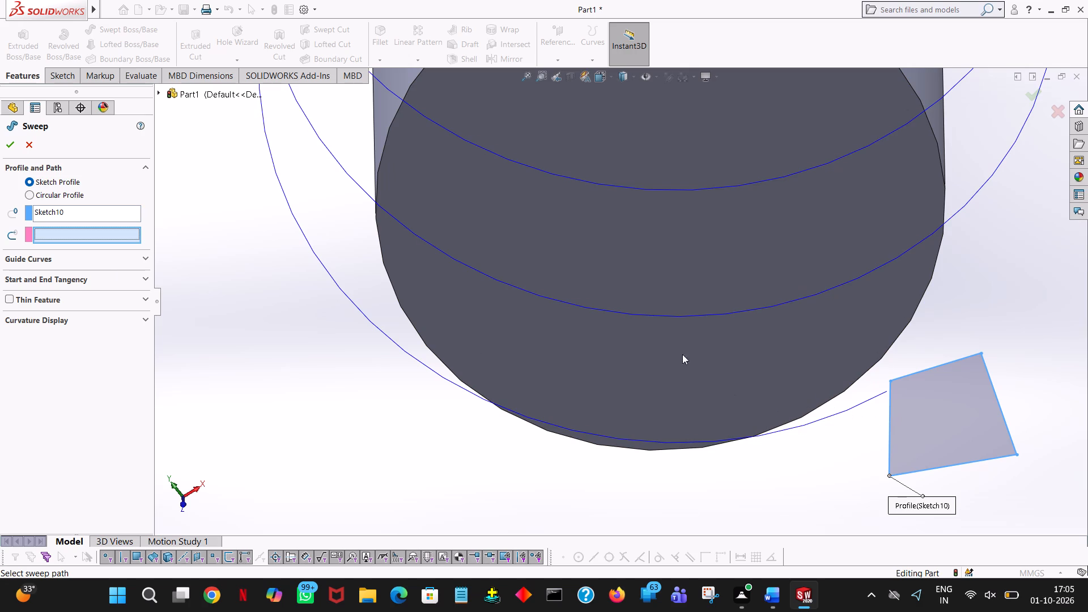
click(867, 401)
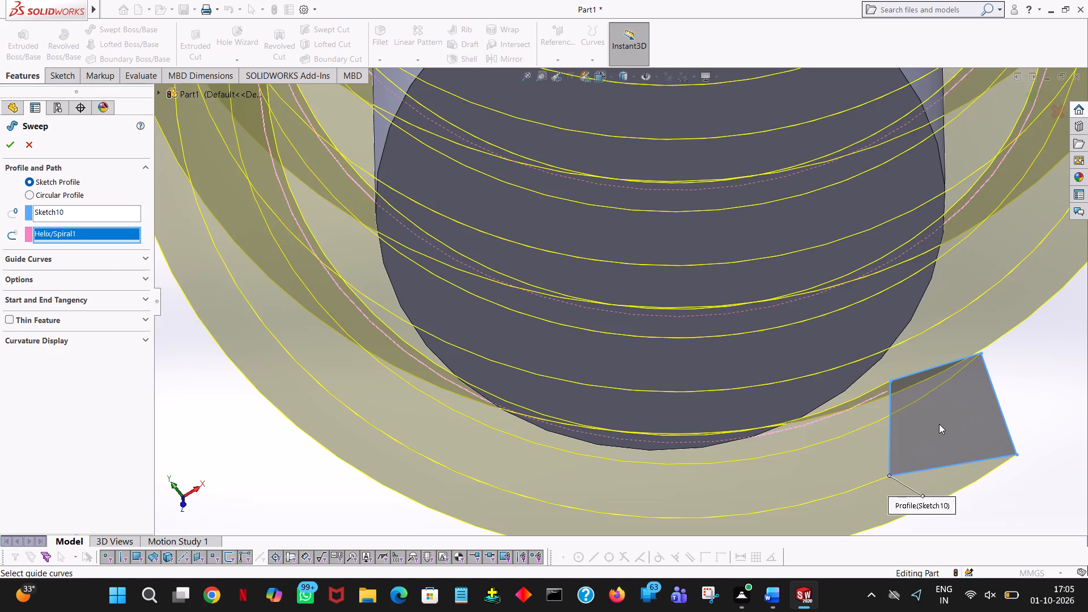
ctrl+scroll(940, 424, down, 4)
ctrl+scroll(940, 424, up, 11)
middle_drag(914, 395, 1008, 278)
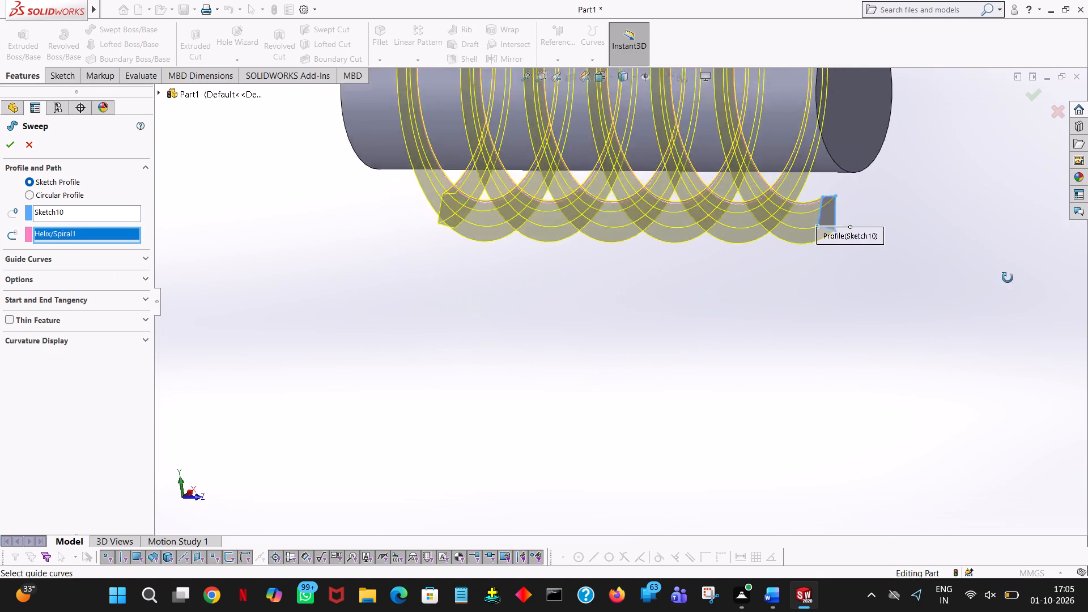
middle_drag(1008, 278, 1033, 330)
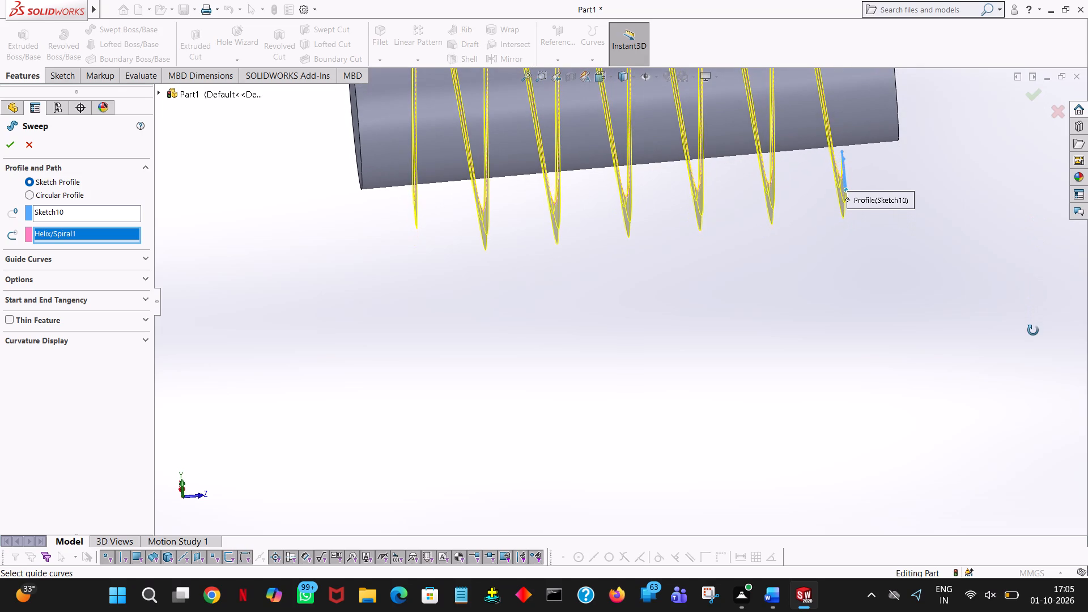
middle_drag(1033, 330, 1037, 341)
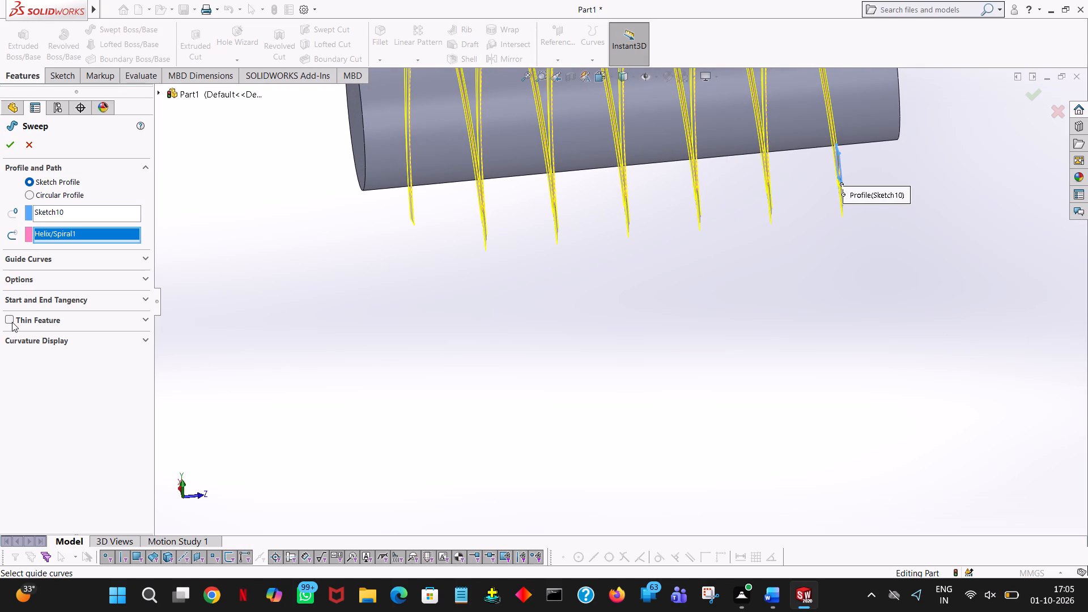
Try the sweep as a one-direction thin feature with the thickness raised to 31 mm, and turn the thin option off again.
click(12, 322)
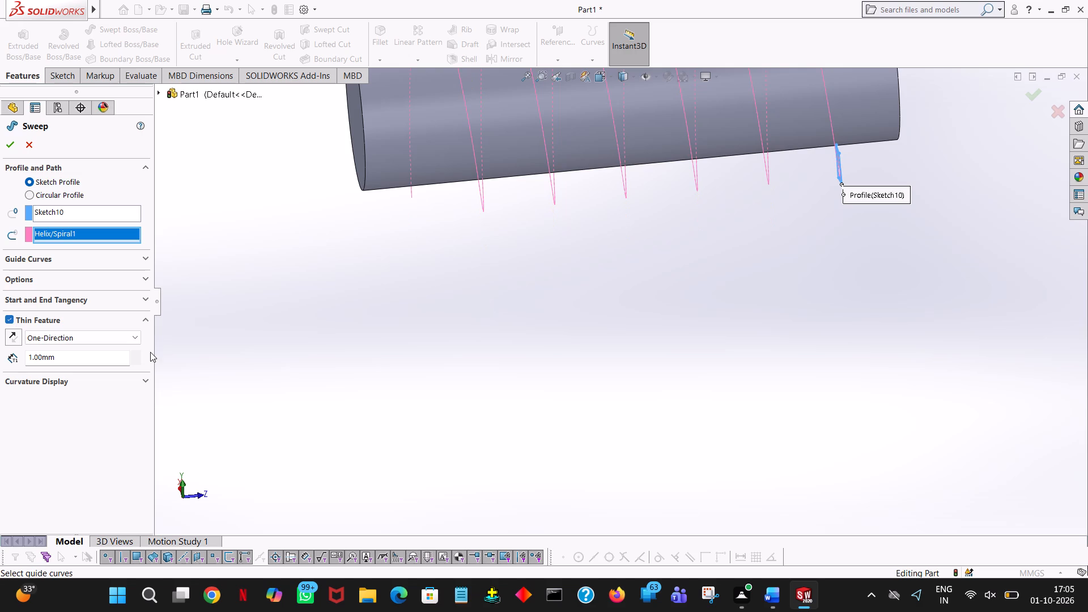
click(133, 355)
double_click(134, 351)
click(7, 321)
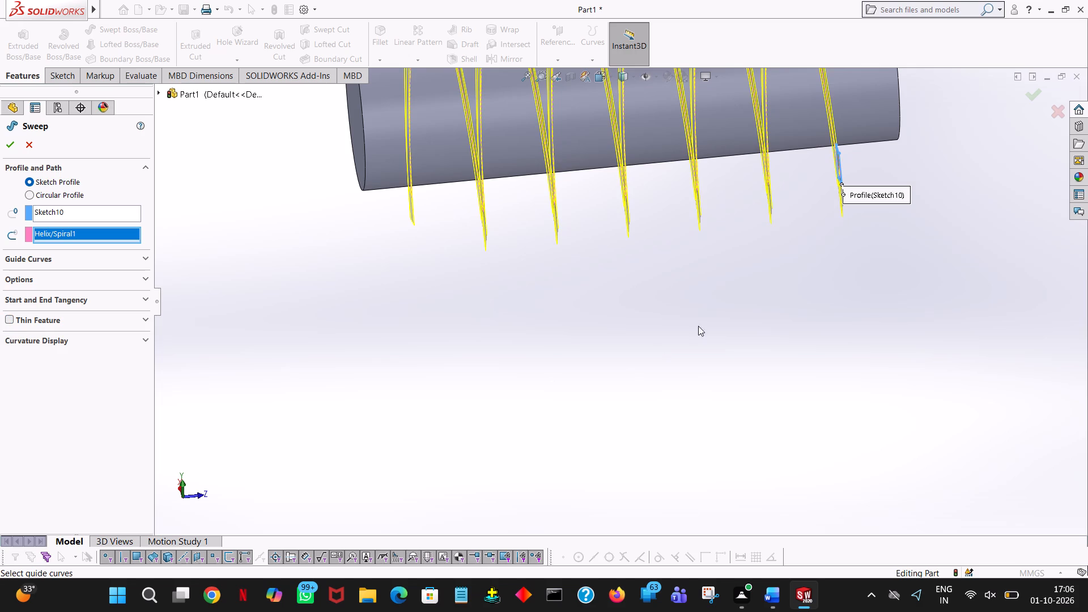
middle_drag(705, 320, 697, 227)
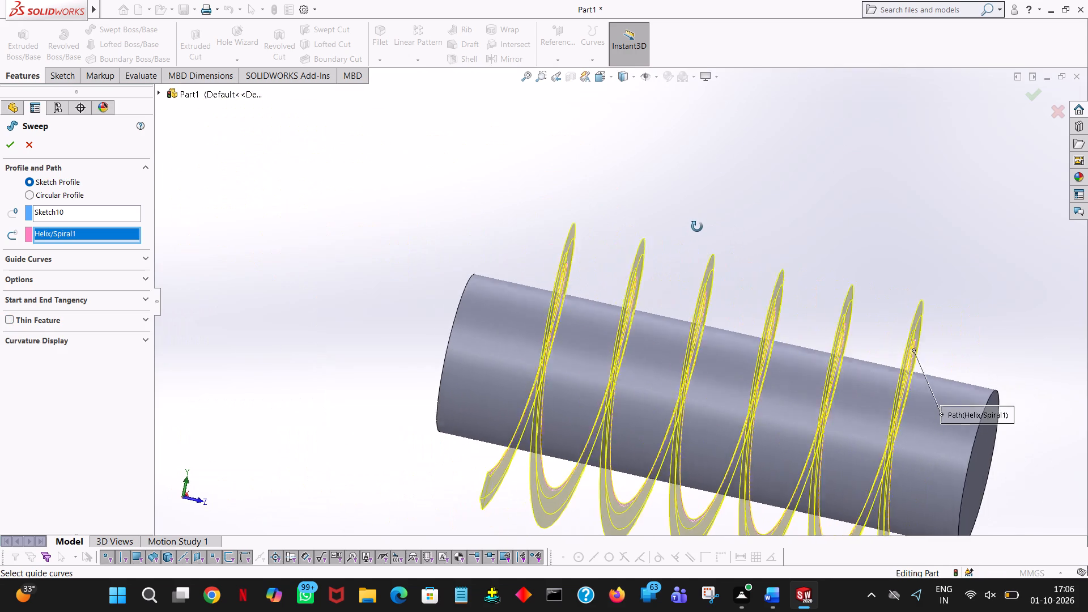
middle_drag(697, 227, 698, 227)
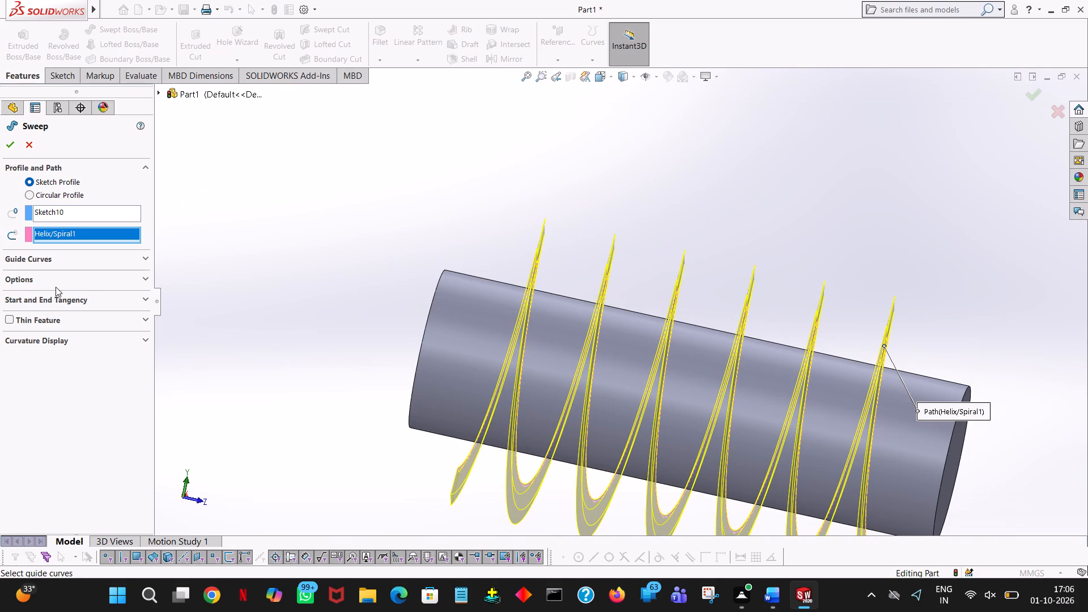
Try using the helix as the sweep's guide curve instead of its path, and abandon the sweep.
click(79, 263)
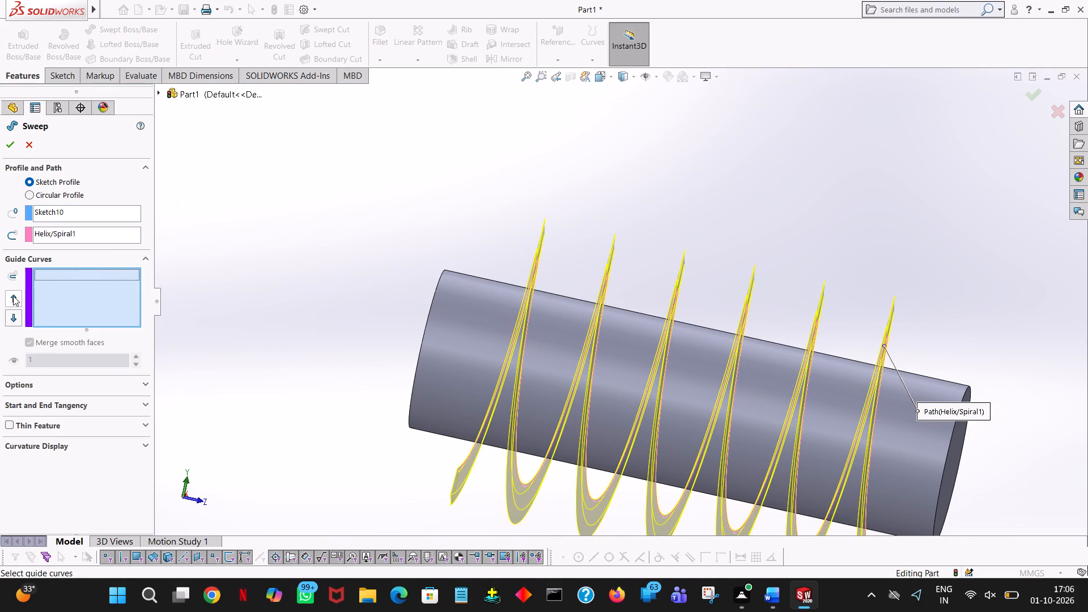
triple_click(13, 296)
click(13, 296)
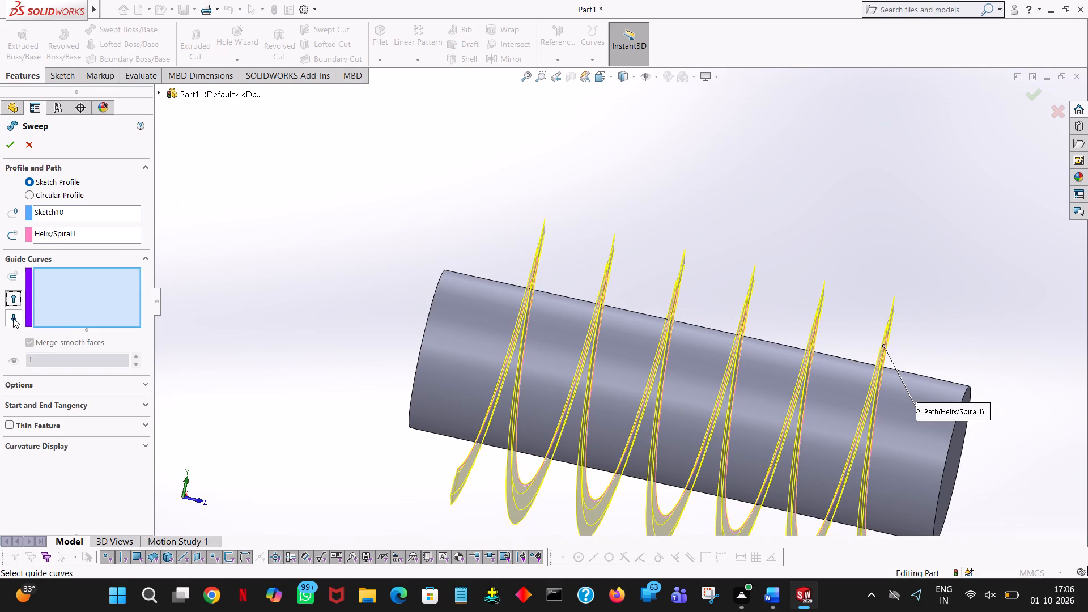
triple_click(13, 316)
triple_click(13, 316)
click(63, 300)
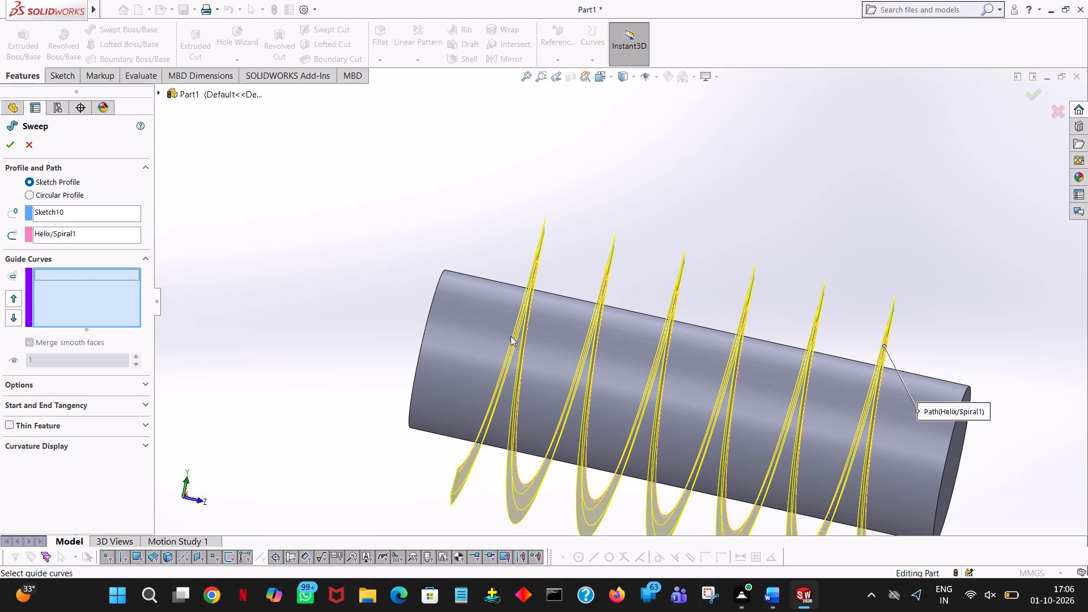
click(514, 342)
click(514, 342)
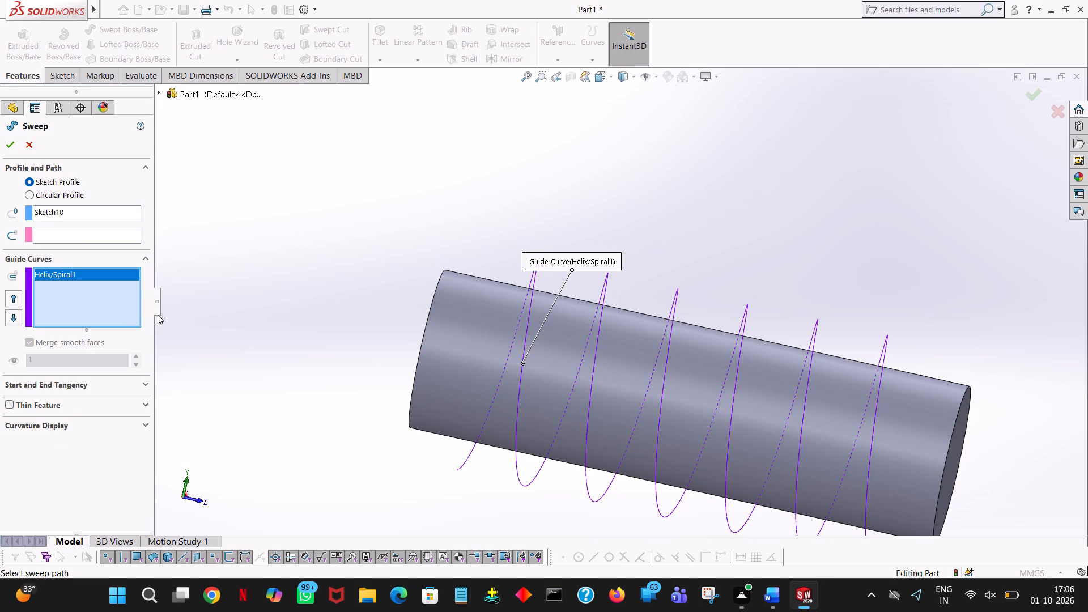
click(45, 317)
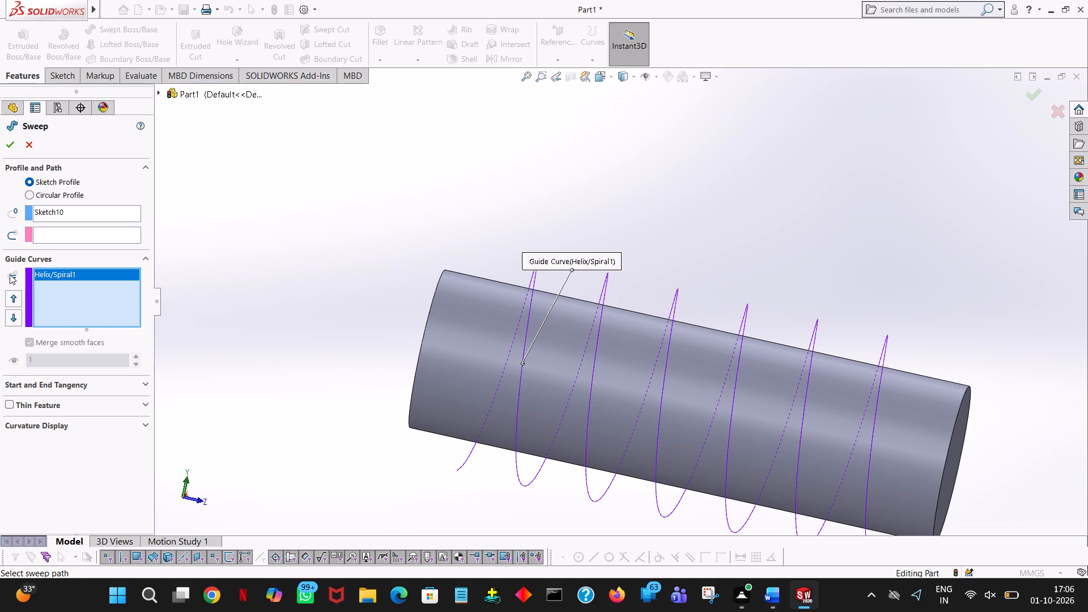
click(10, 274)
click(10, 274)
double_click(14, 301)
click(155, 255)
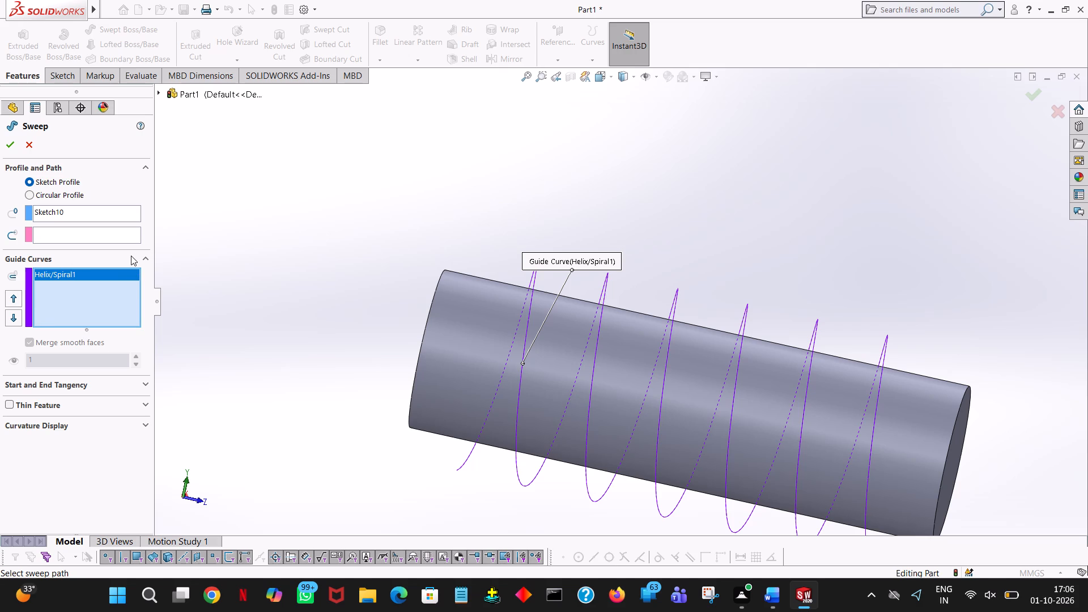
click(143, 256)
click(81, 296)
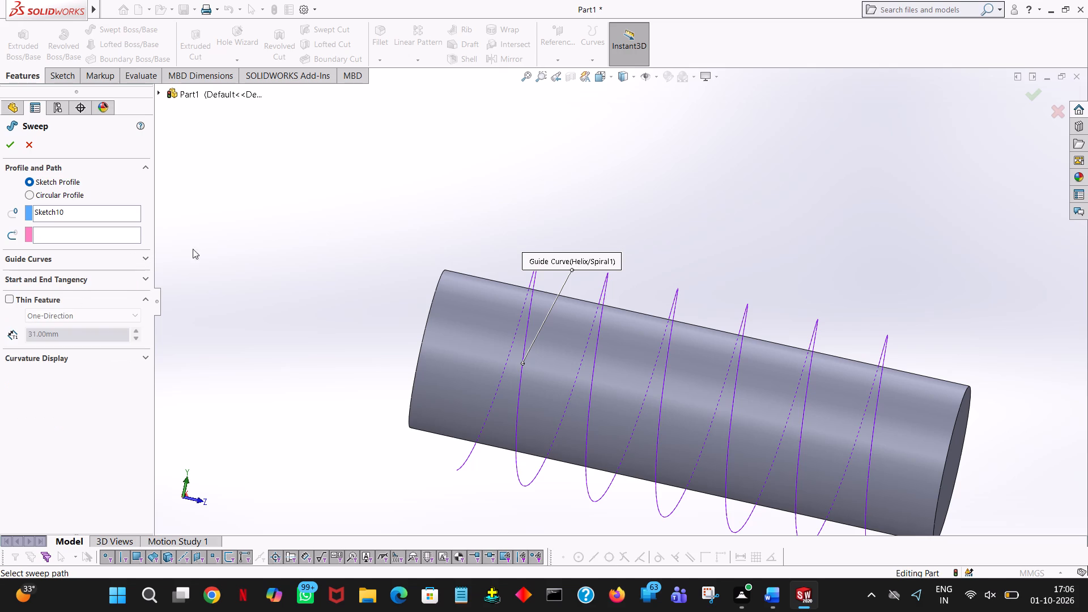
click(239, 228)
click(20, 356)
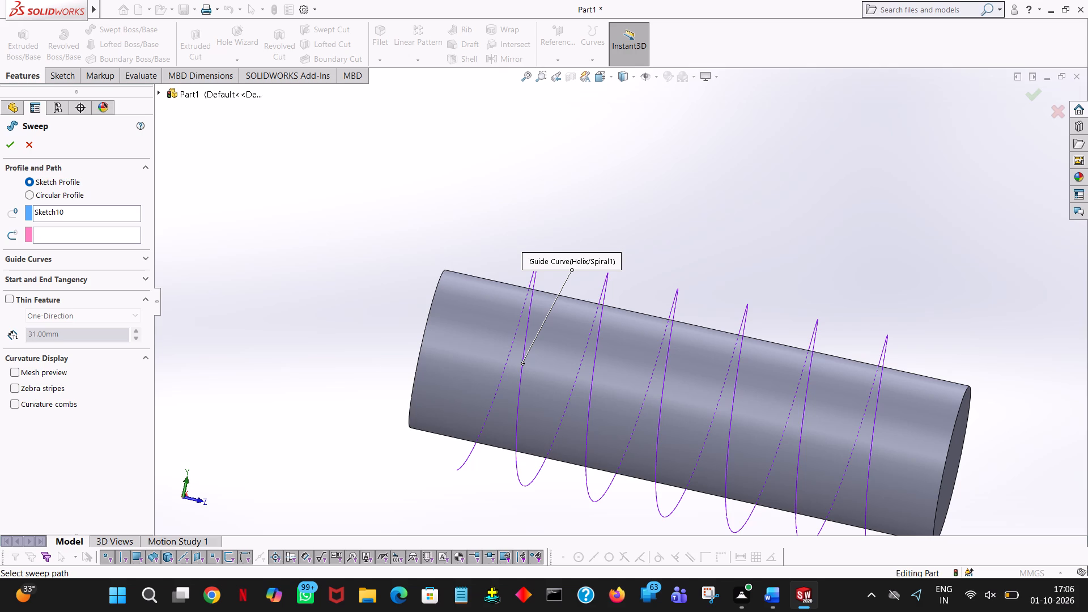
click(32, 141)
Undo back into the four-sided profile sketch, removing its last drawn lines, and exit the sketch.
click(232, 7)
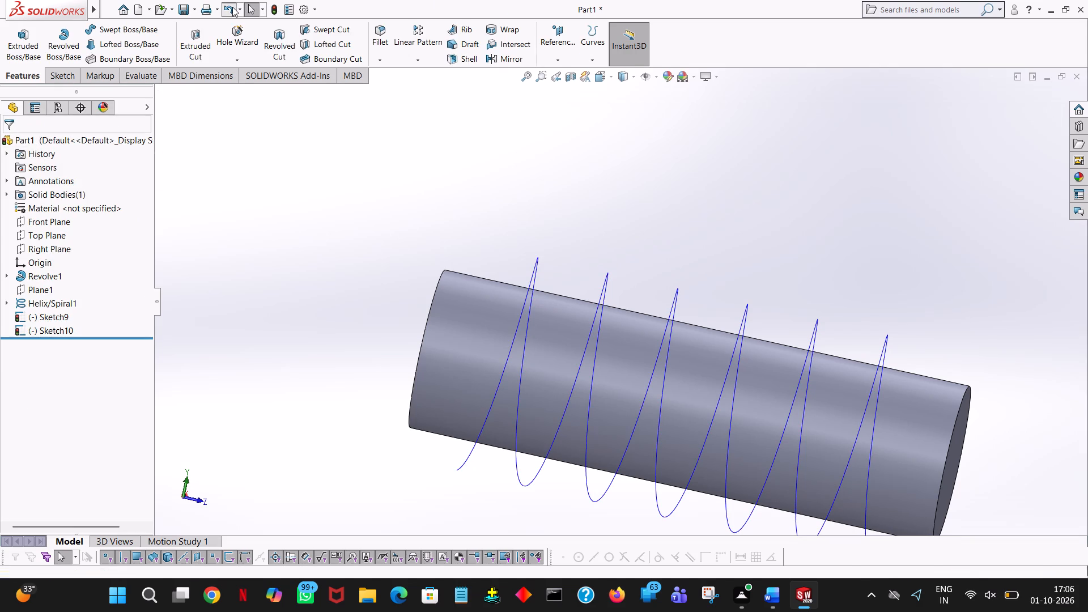
click(232, 7)
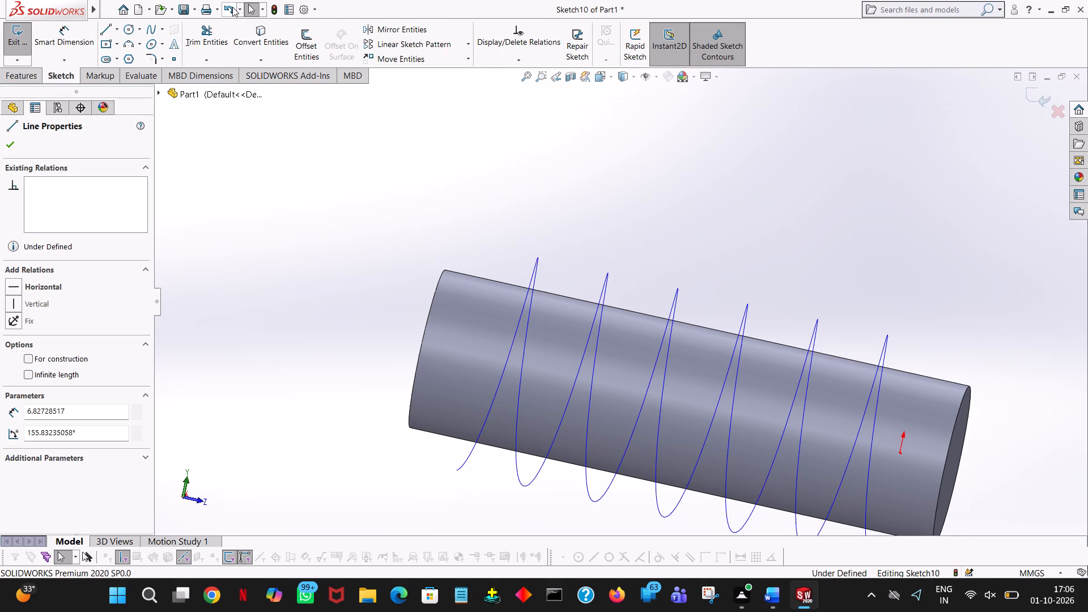
click(232, 7)
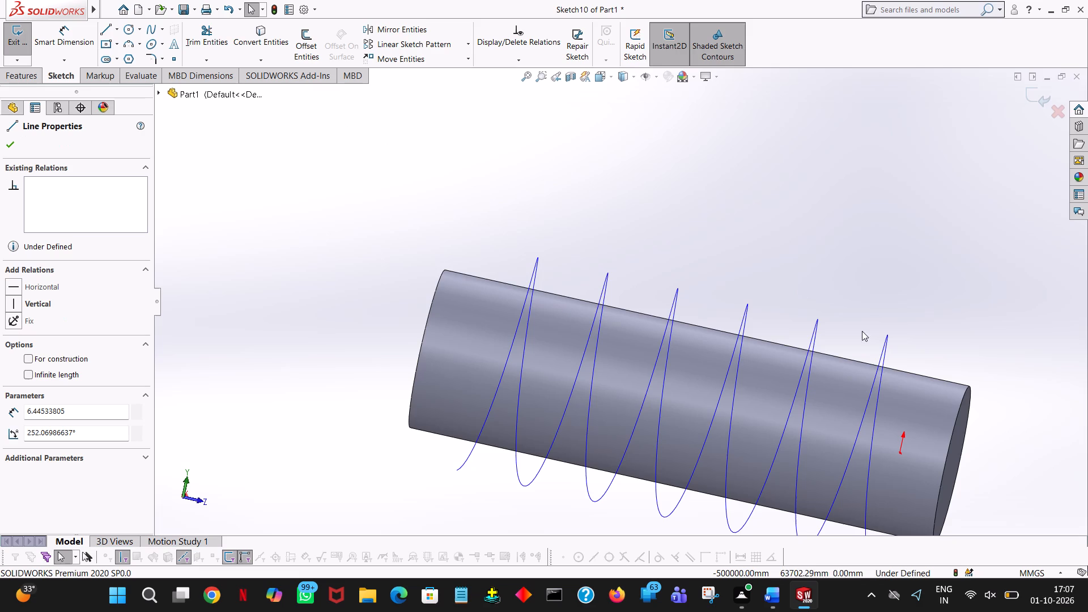
click(8, 146)
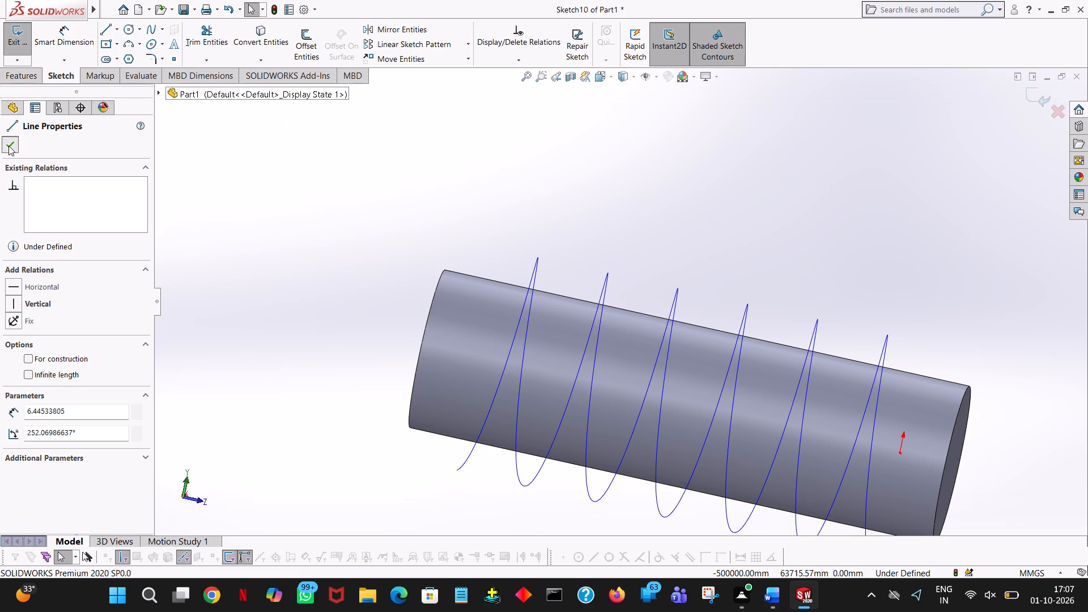
click(25, 31)
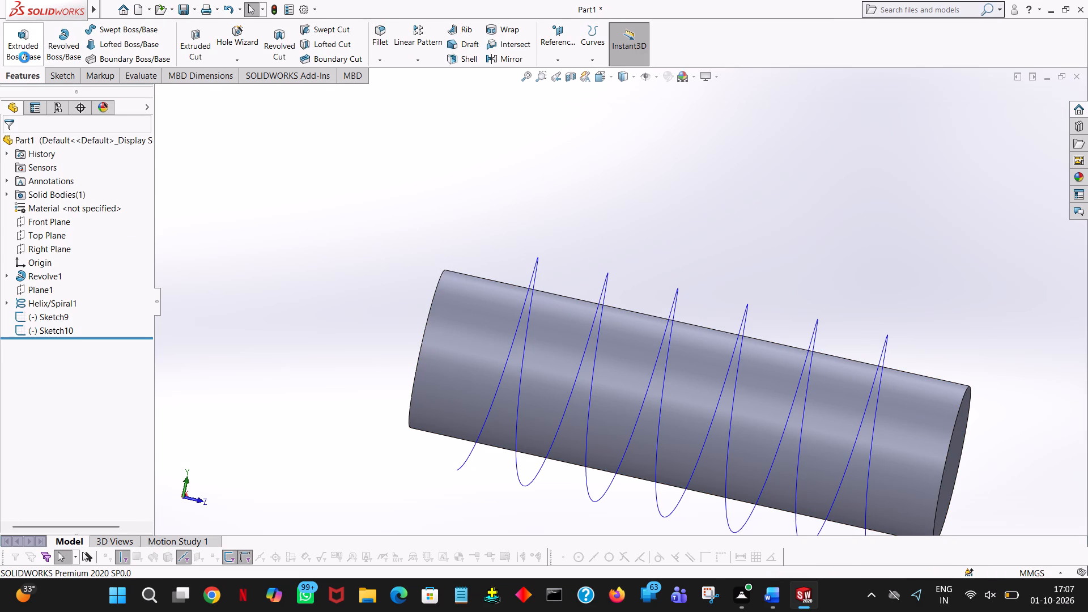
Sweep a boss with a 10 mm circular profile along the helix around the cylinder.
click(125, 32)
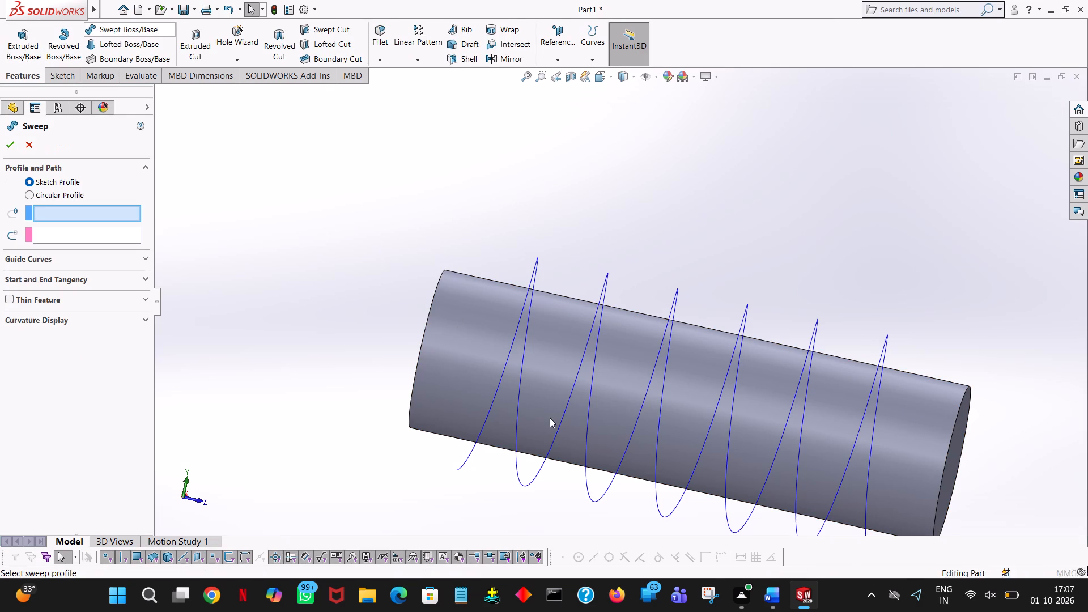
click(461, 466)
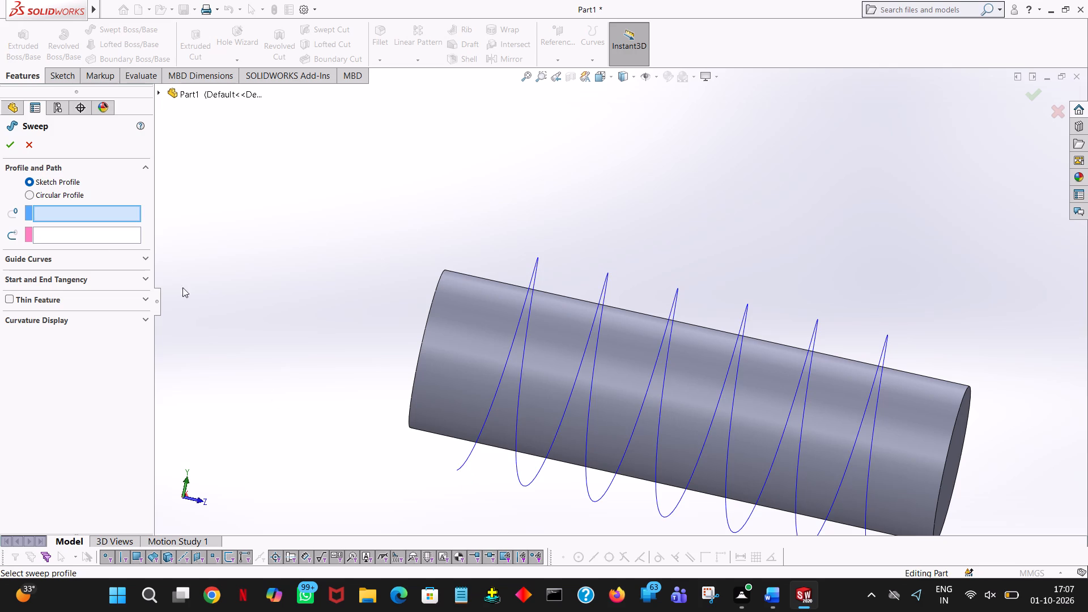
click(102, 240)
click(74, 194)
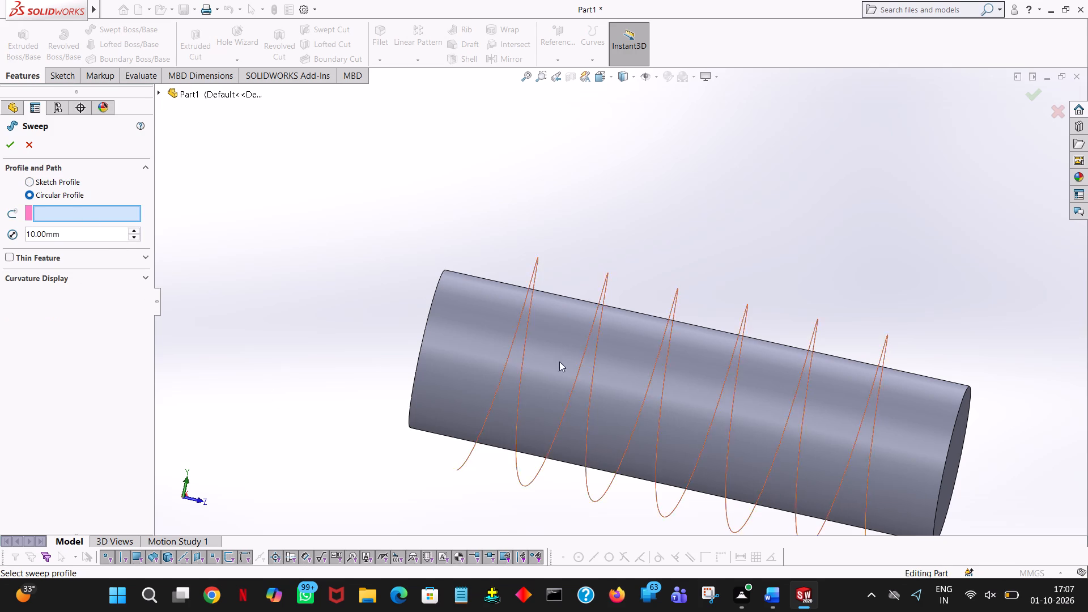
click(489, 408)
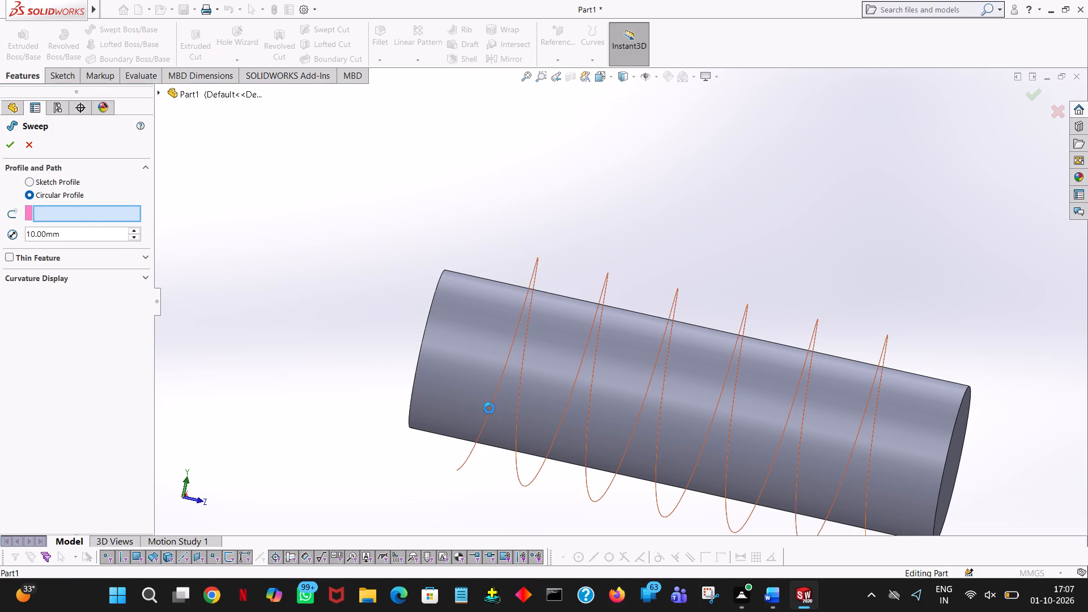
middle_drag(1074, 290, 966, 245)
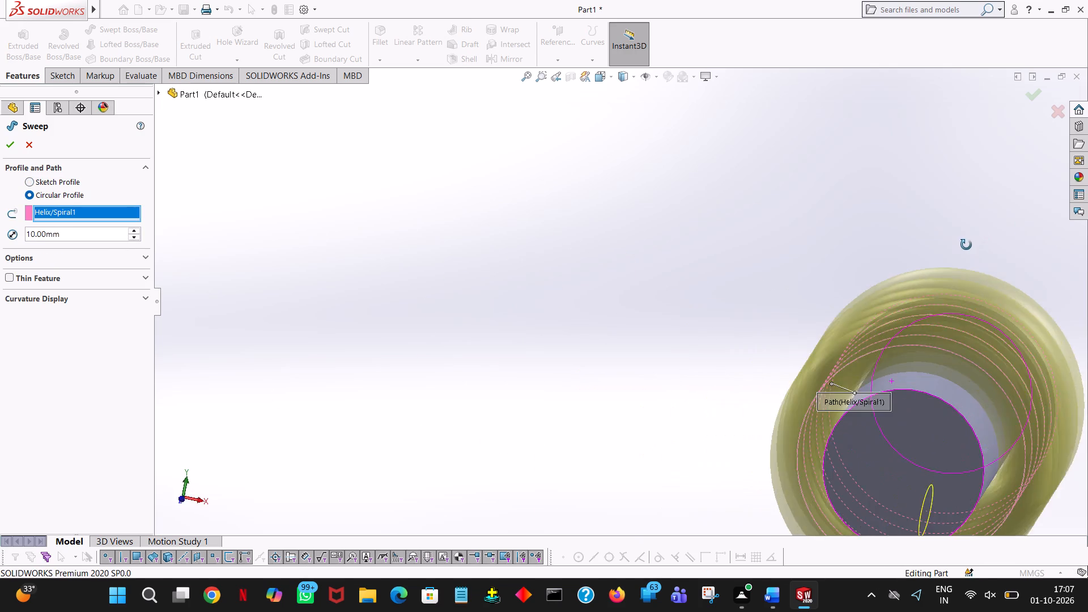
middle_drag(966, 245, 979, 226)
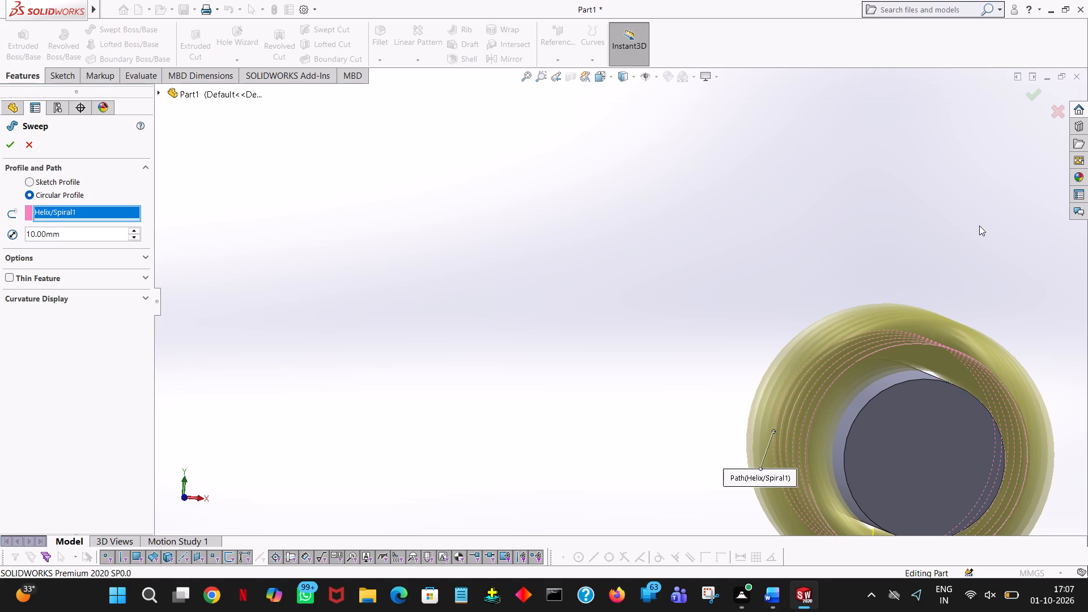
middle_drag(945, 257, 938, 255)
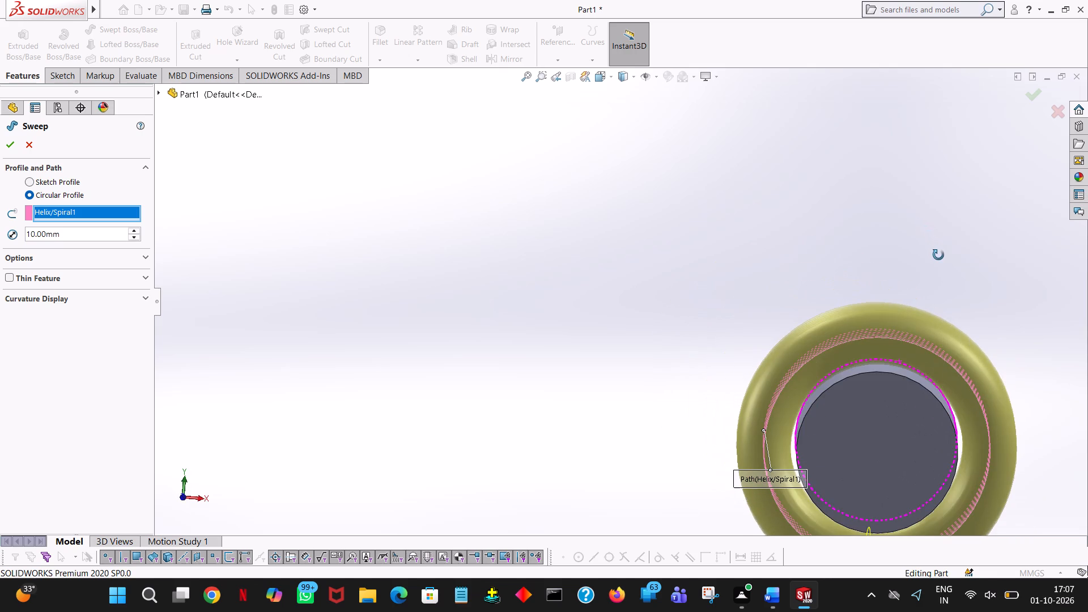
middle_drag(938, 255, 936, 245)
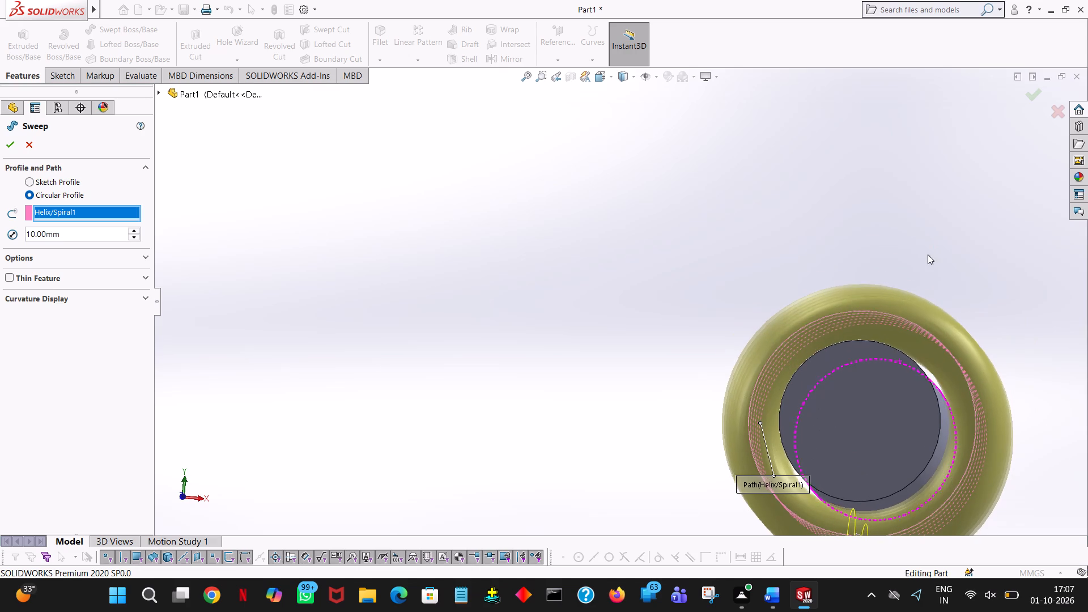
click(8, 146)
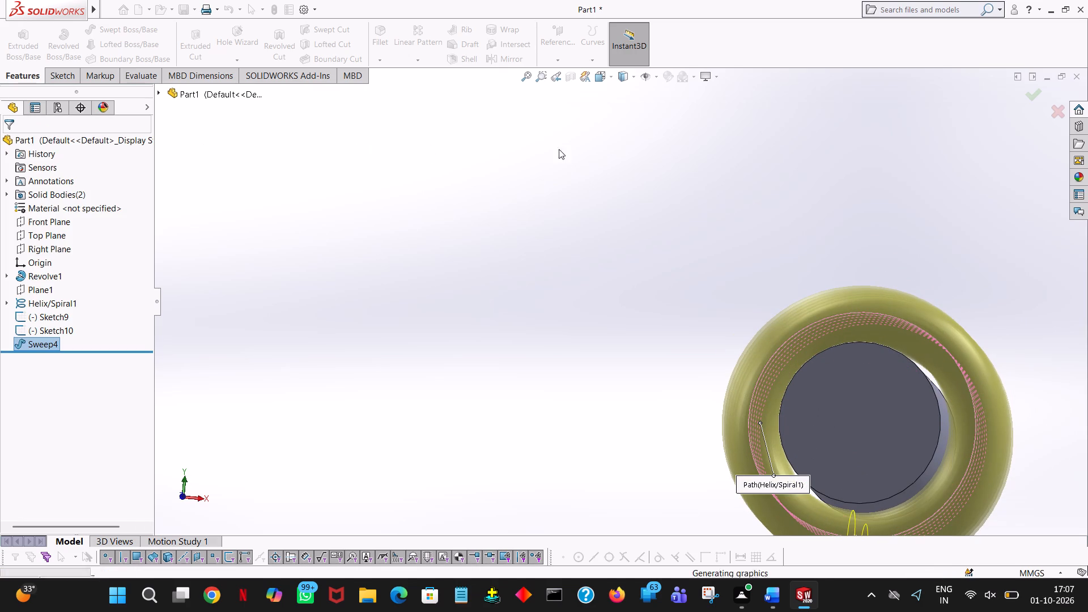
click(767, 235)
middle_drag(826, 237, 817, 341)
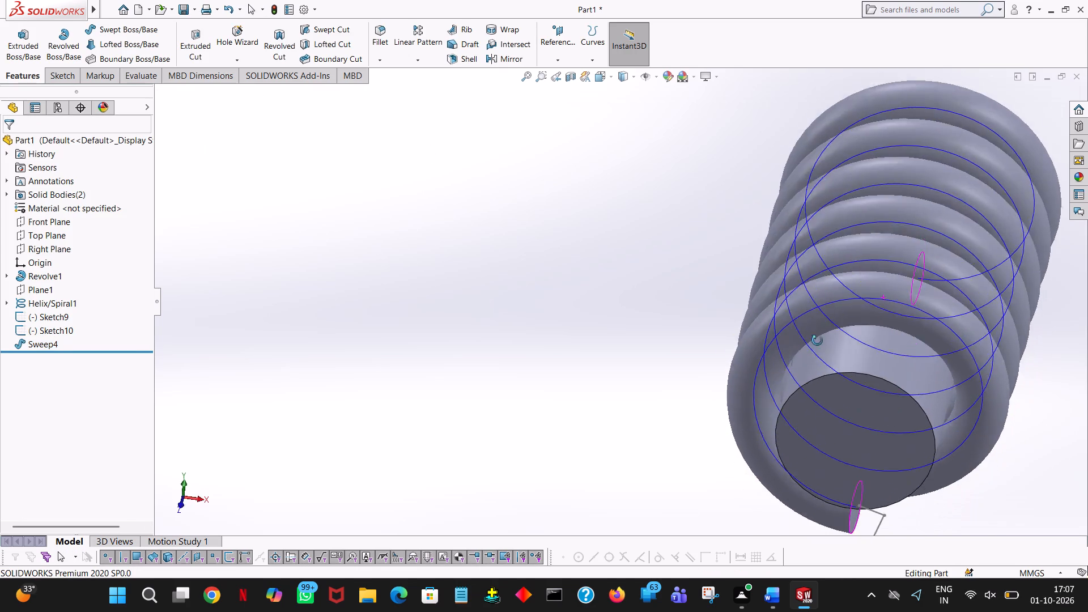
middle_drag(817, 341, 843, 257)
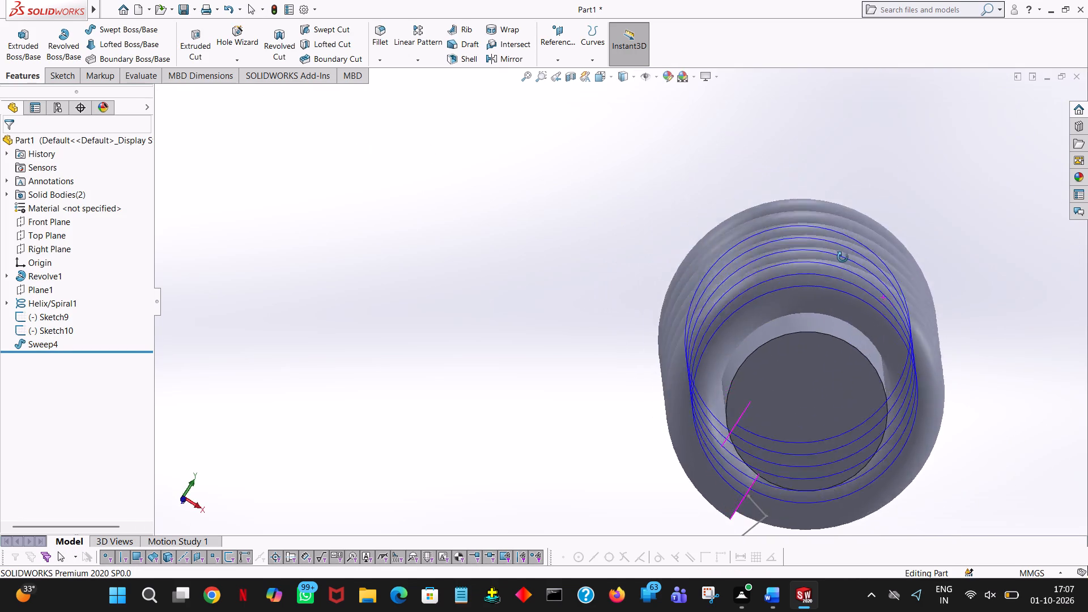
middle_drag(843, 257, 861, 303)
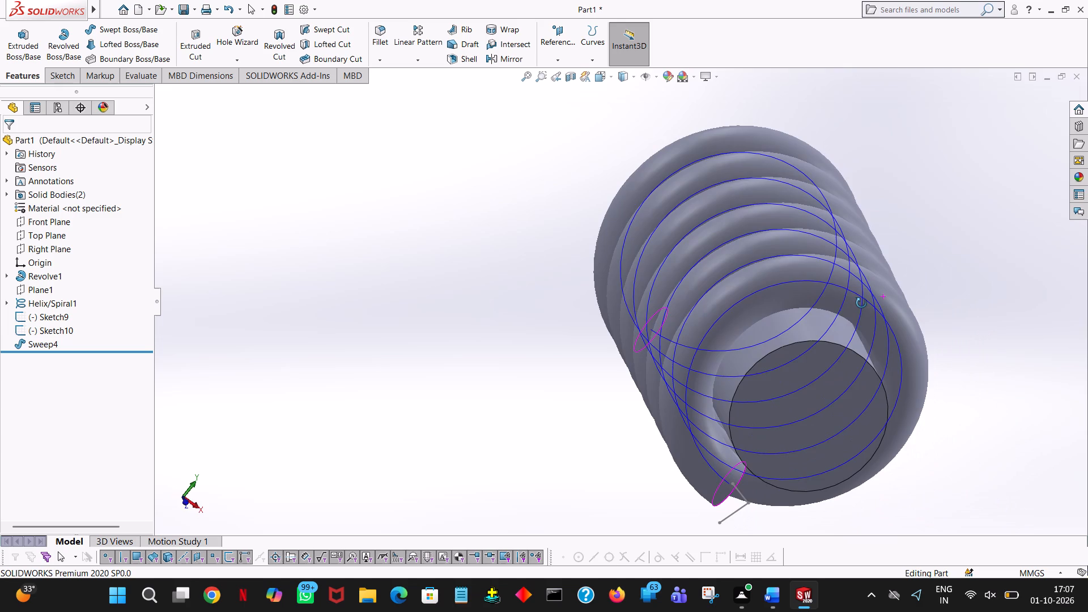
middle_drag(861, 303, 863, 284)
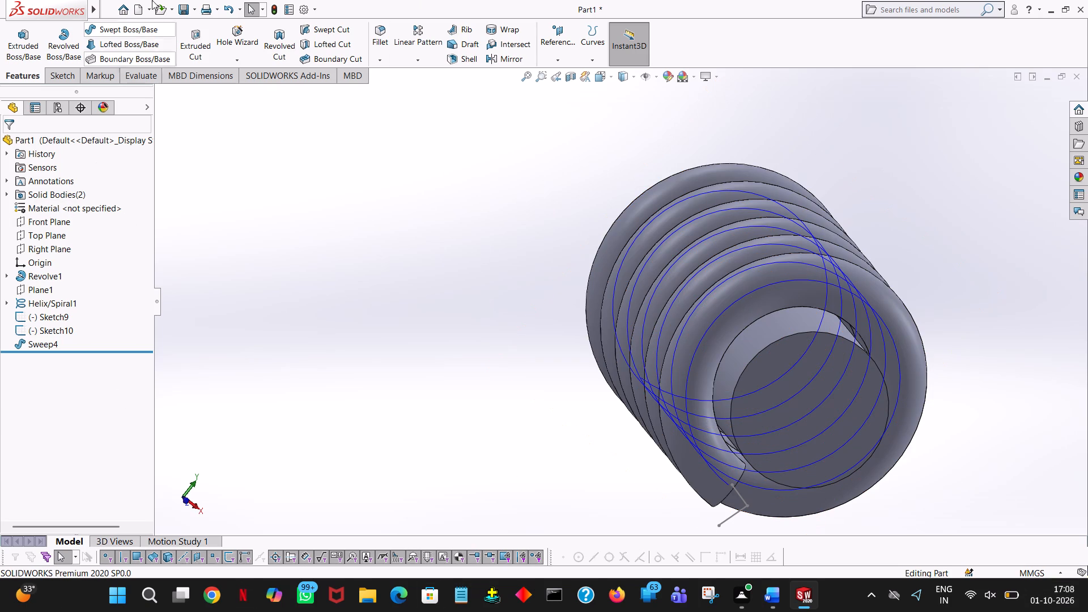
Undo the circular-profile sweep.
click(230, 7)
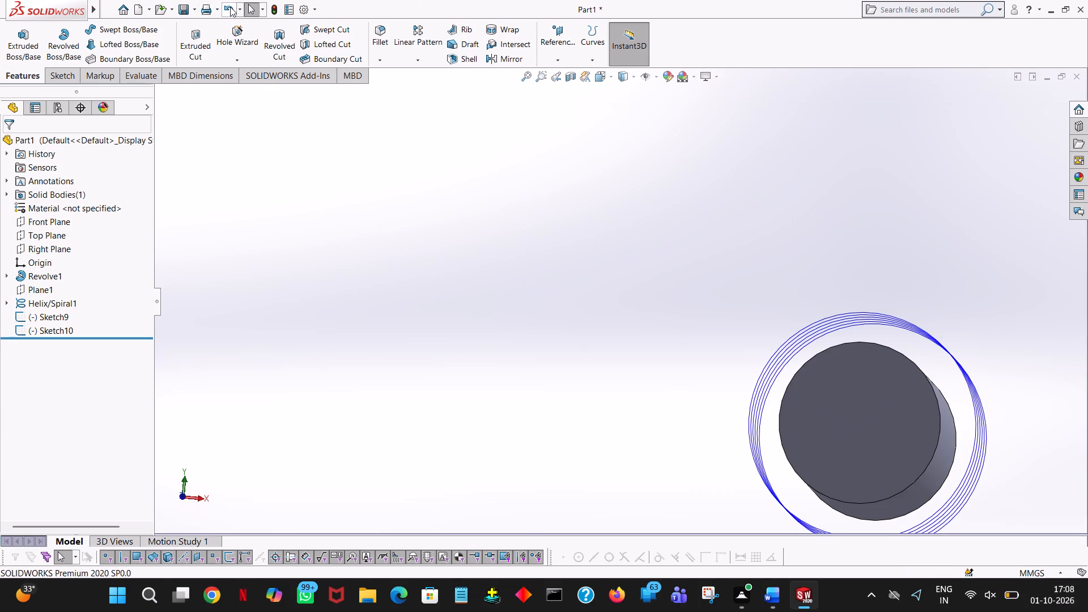
Start a new sketch on Plane1 at the cylinder's end.
middle_drag(938, 427, 940, 406)
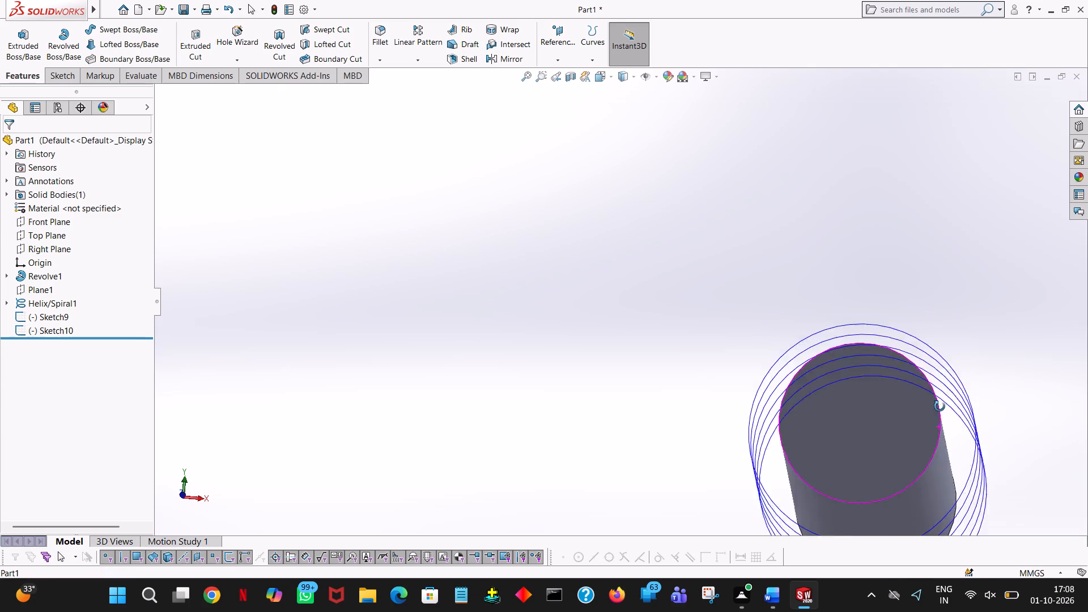
middle_drag(940, 406, 945, 507)
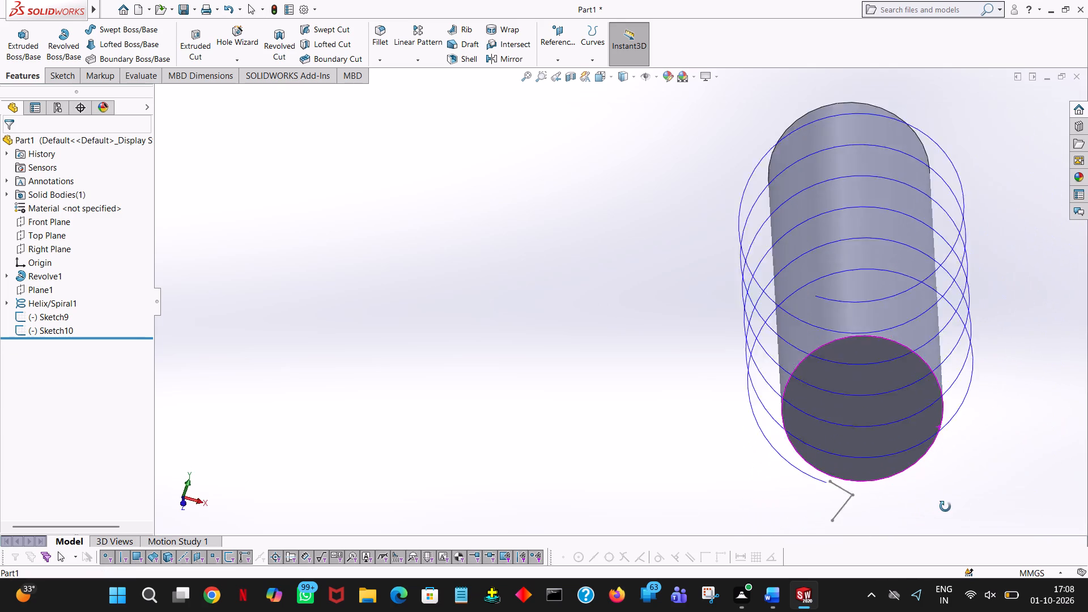
middle_drag(945, 507, 967, 177)
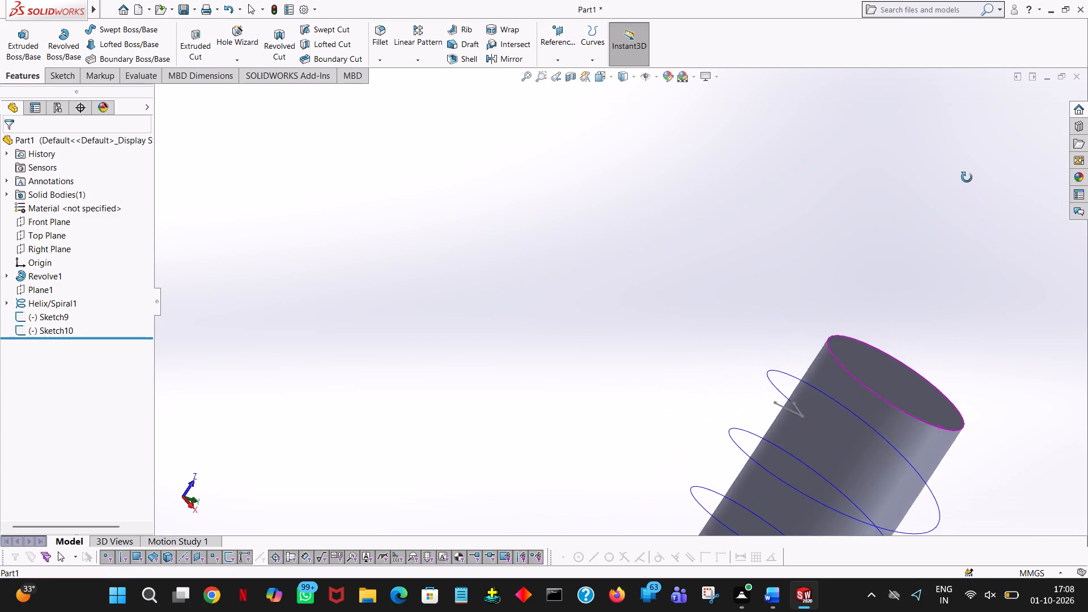
middle_drag(967, 177, 918, 300)
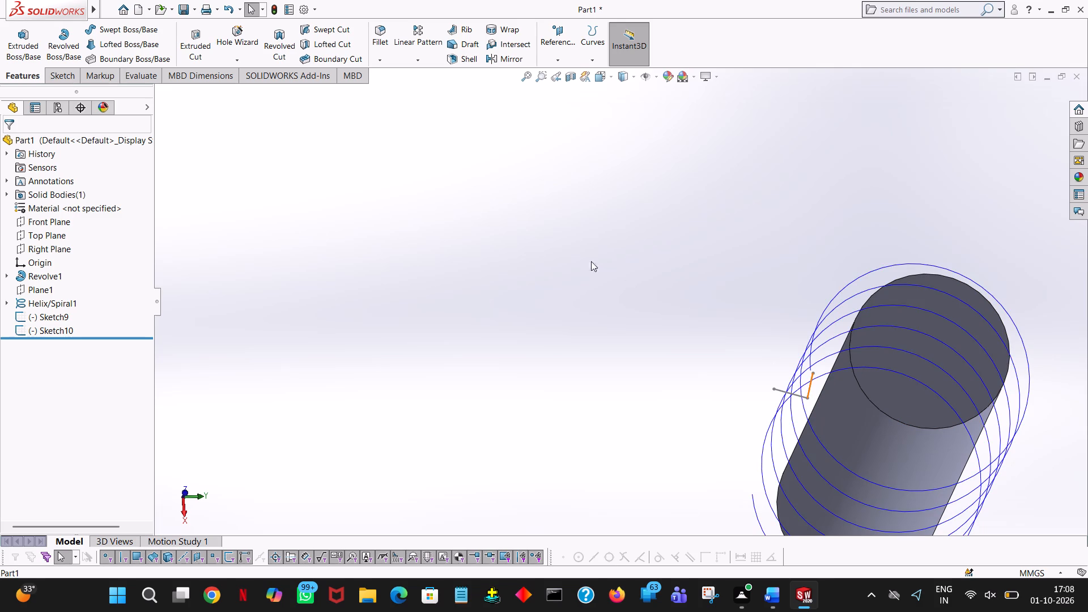
click(69, 76)
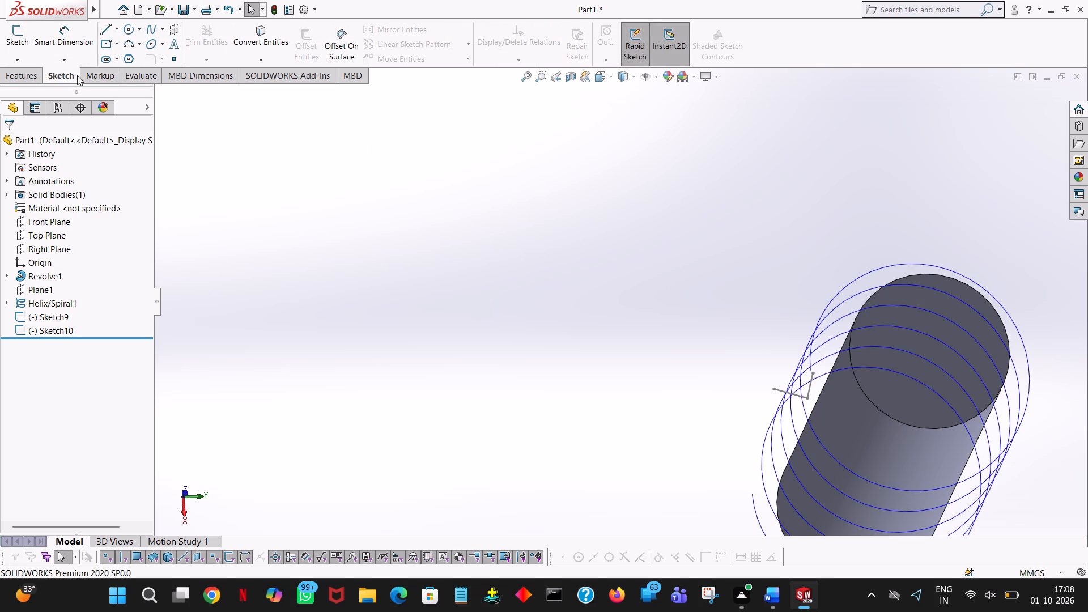
click(18, 46)
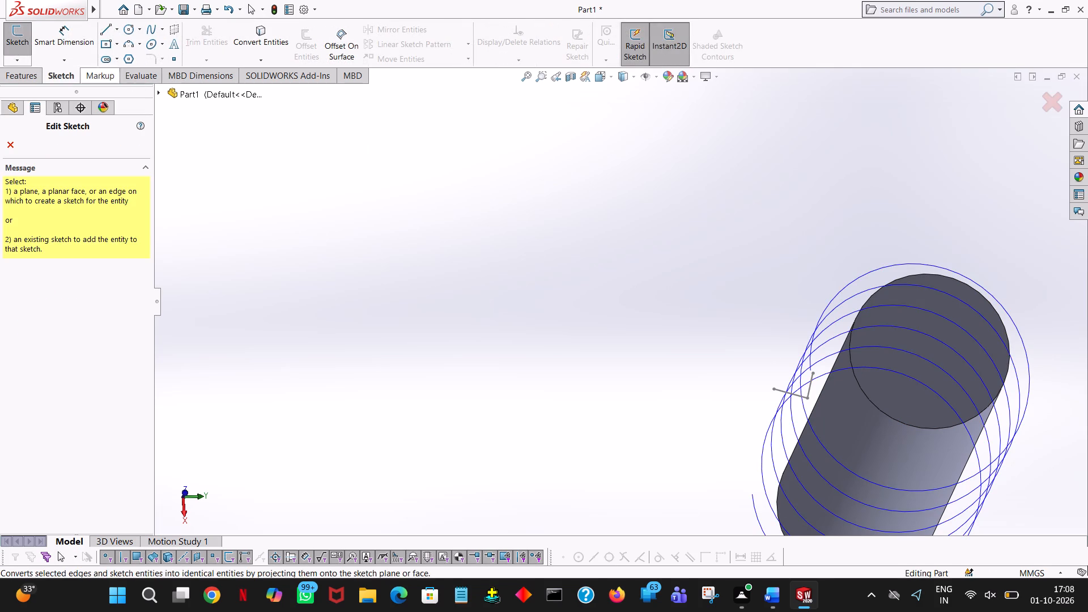
click(16, 139)
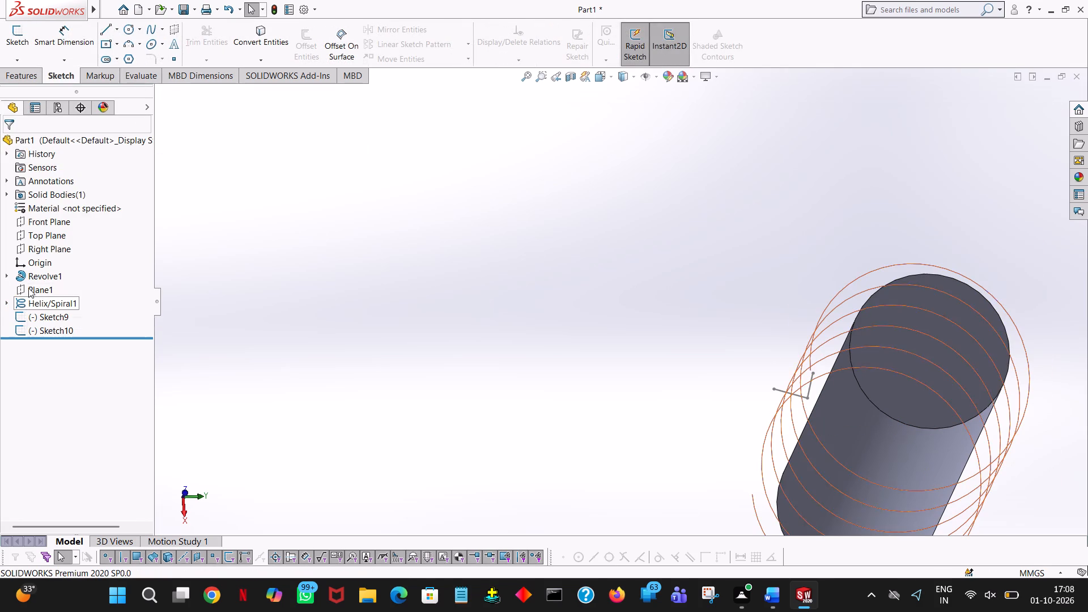
click(42, 293)
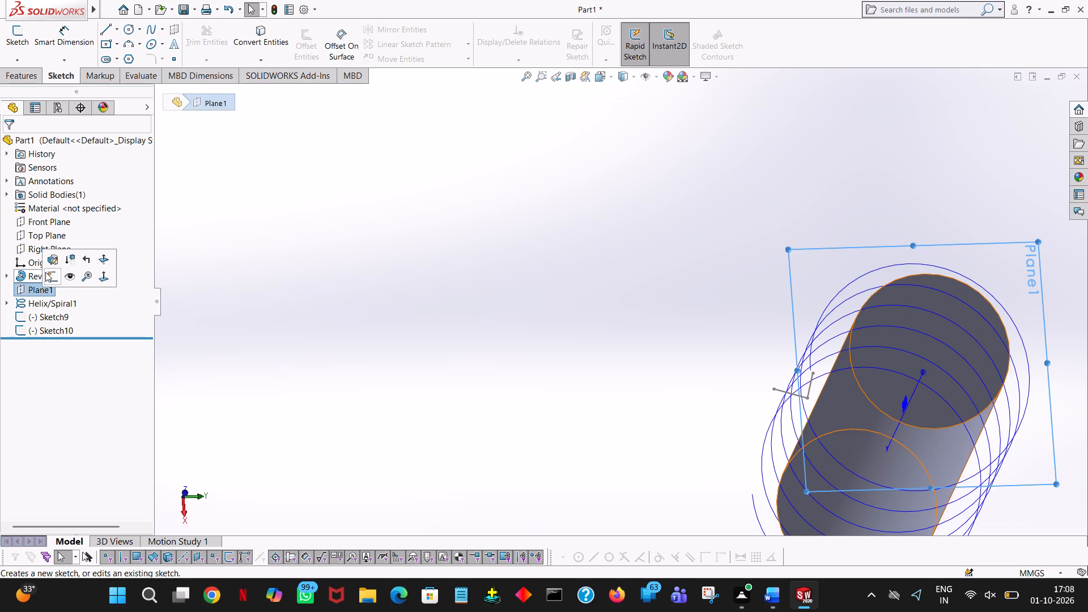
click(45, 274)
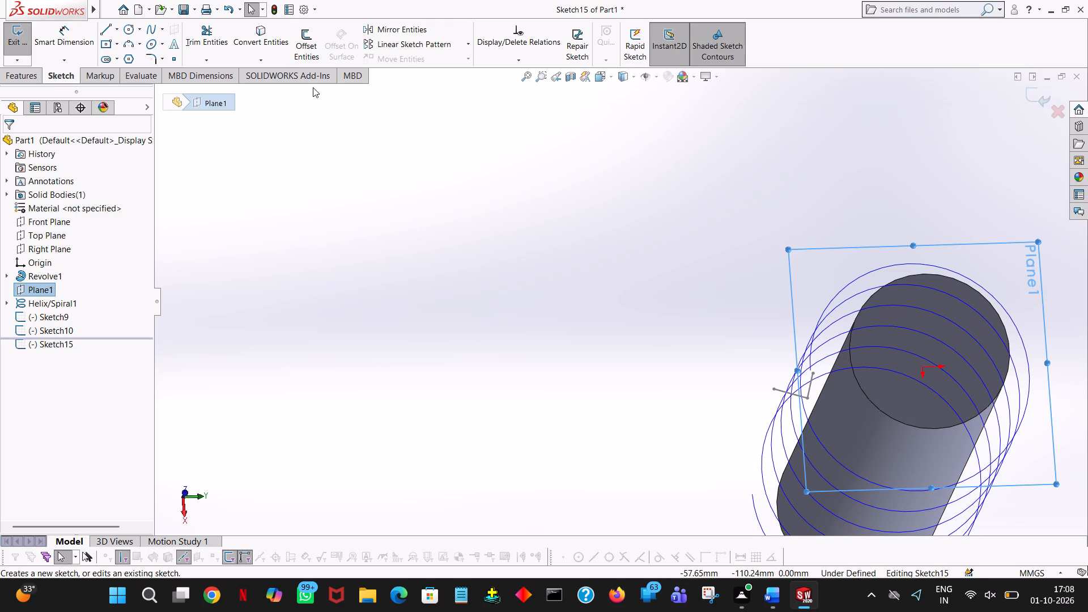
click(53, 290)
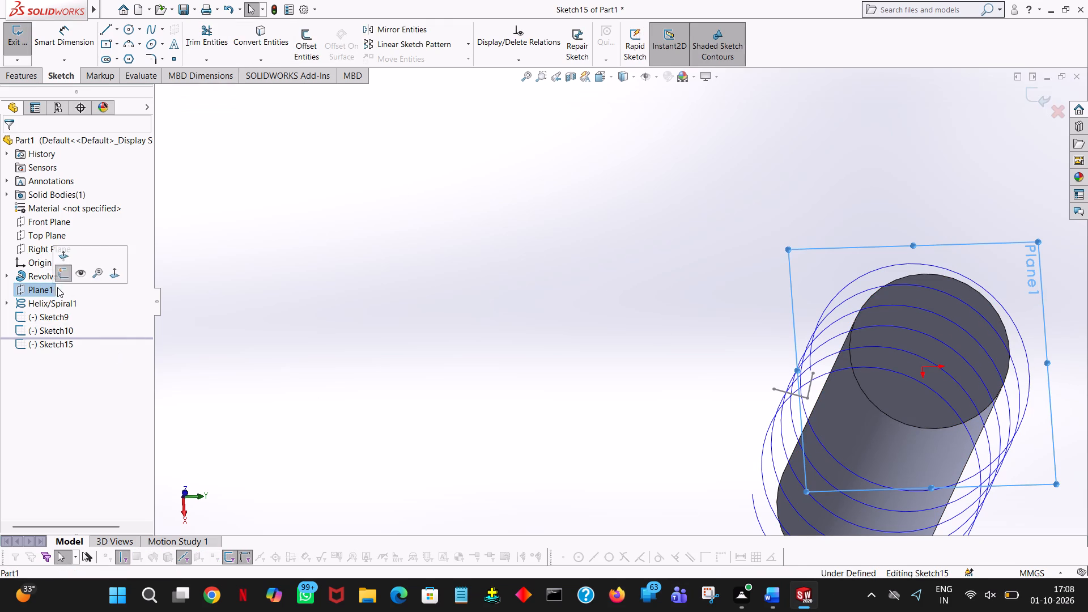
click(125, 288)
click(46, 290)
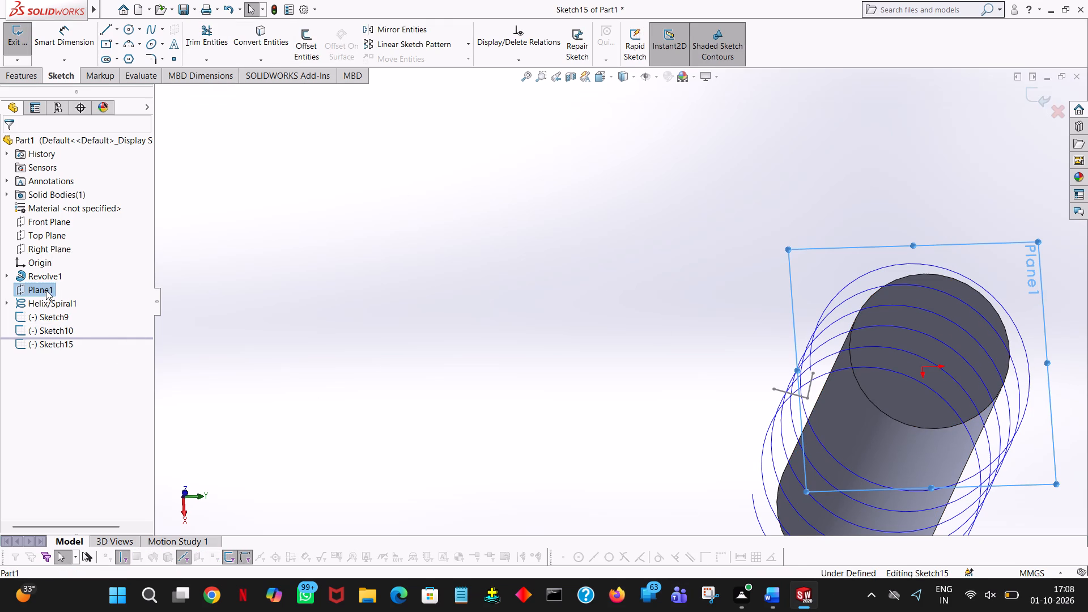
click(24, 292)
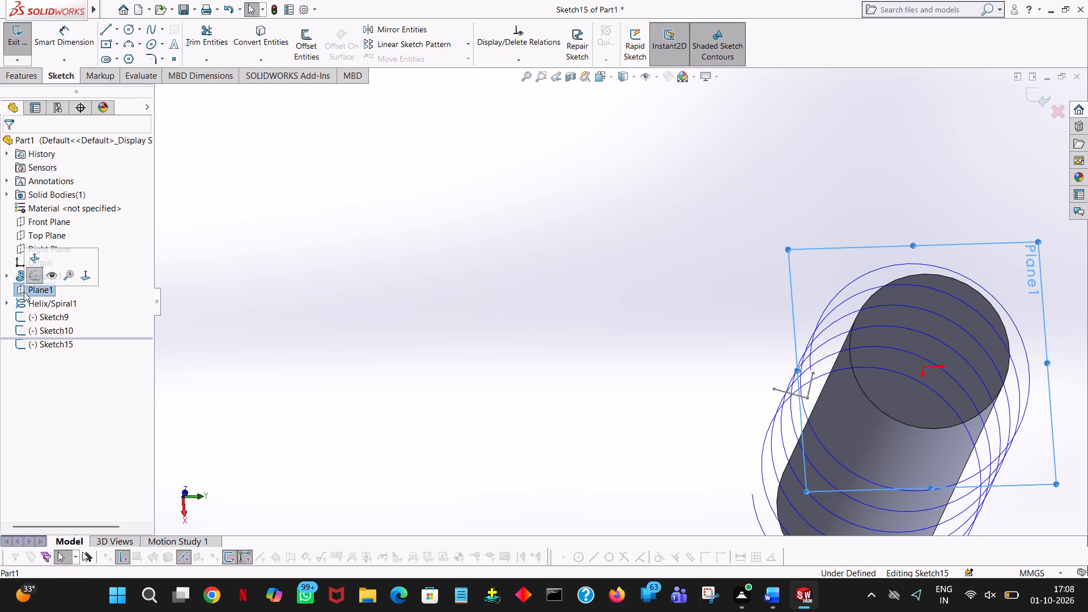
click(46, 282)
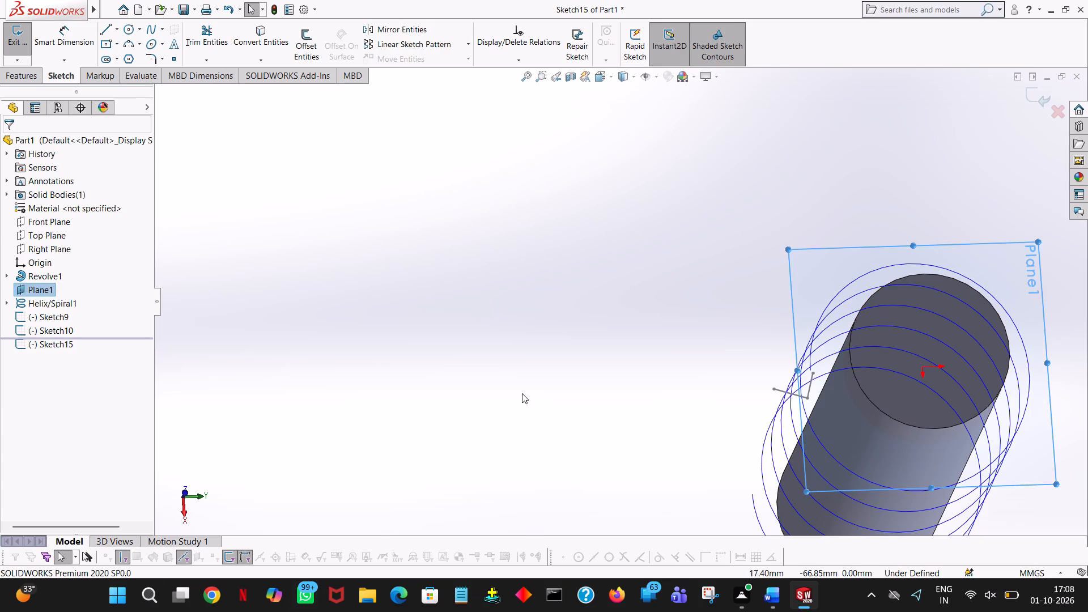
click(23, 287)
click(54, 274)
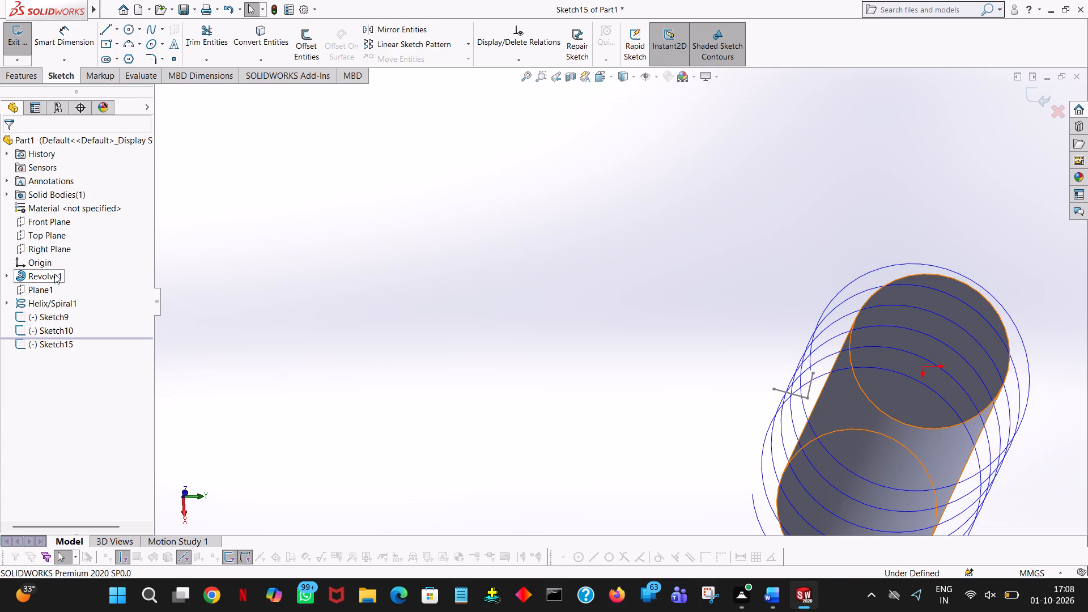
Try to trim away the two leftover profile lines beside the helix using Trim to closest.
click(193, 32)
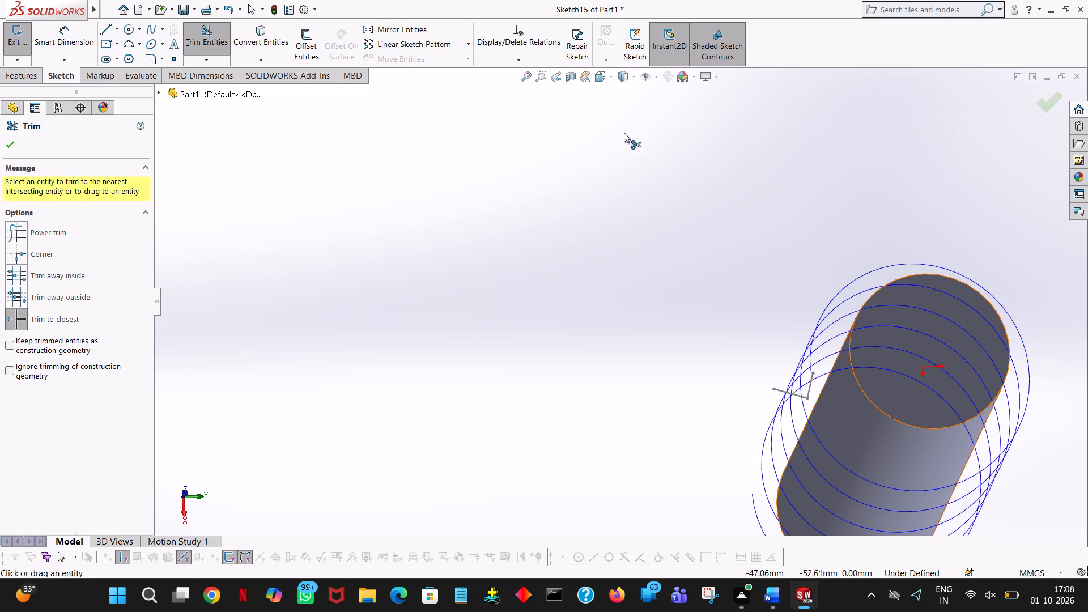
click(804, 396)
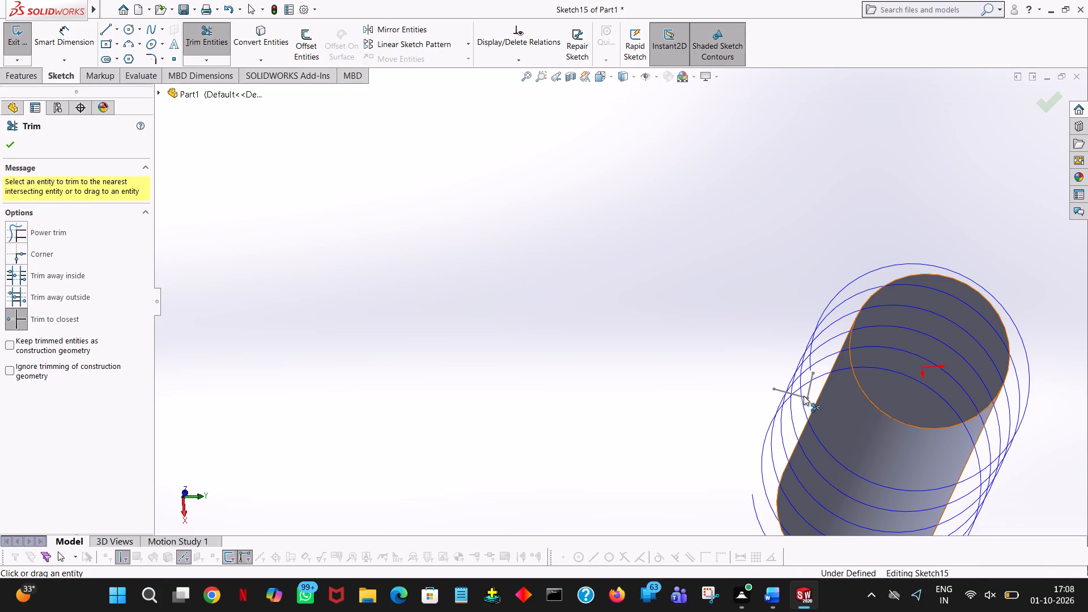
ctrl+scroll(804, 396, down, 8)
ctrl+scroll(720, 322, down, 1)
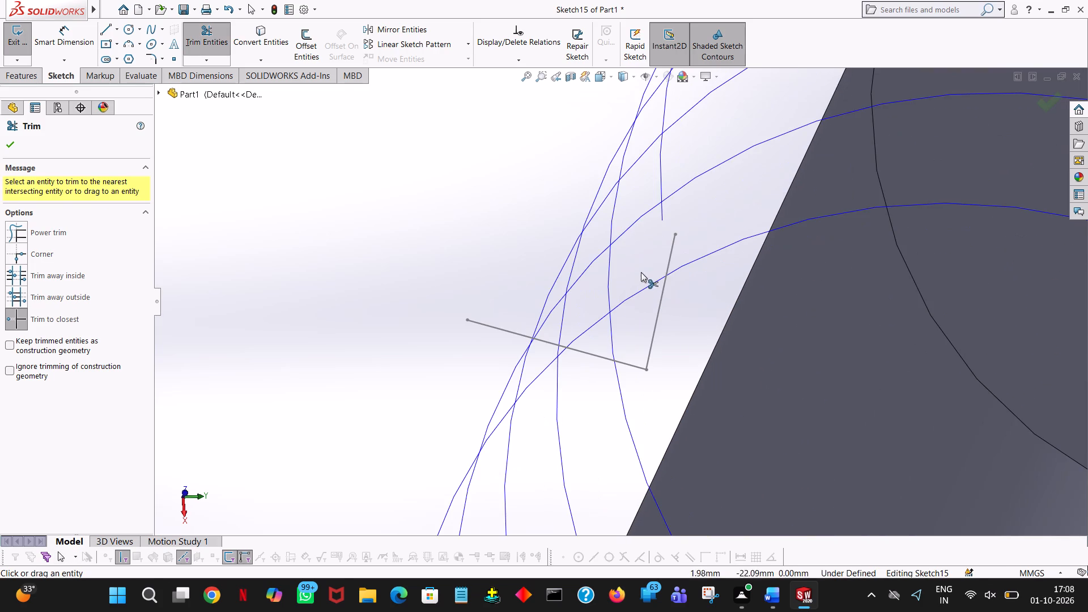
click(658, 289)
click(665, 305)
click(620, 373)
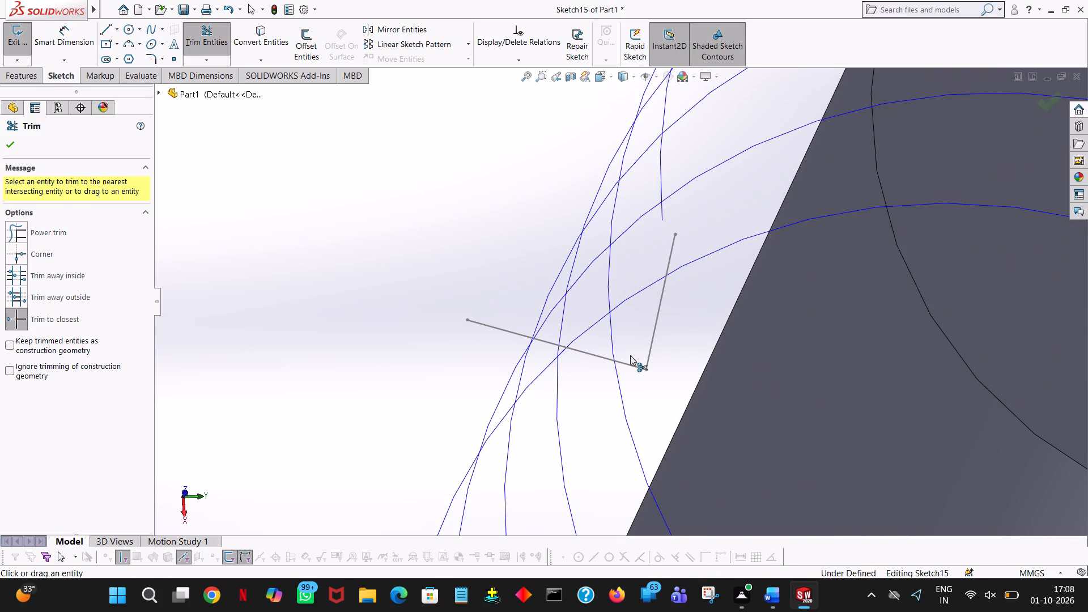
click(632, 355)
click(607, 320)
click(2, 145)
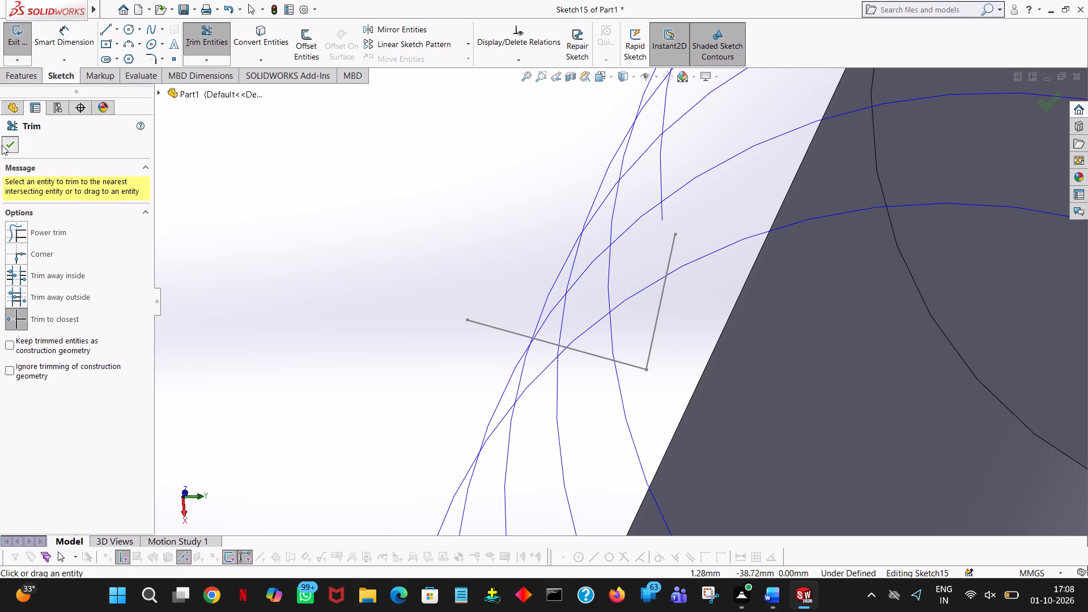
Leave the trim command and hide Sketch10, which holds the two leftover profile lines beside the helix.
click(497, 325)
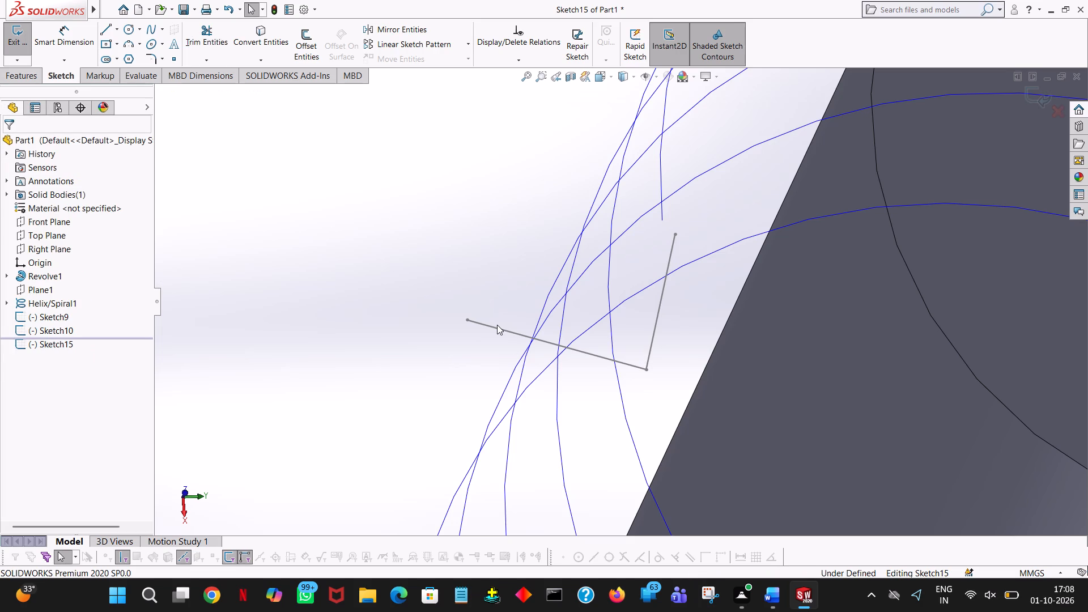
click(39, 327)
right_click(44, 325)
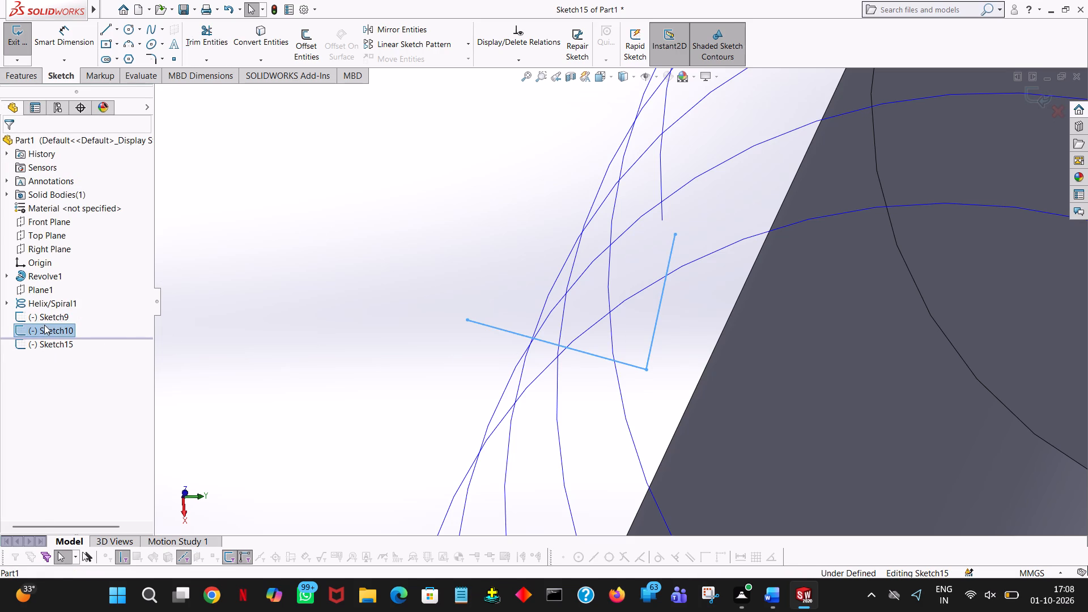
click(35, 325)
right_click(35, 325)
click(49, 316)
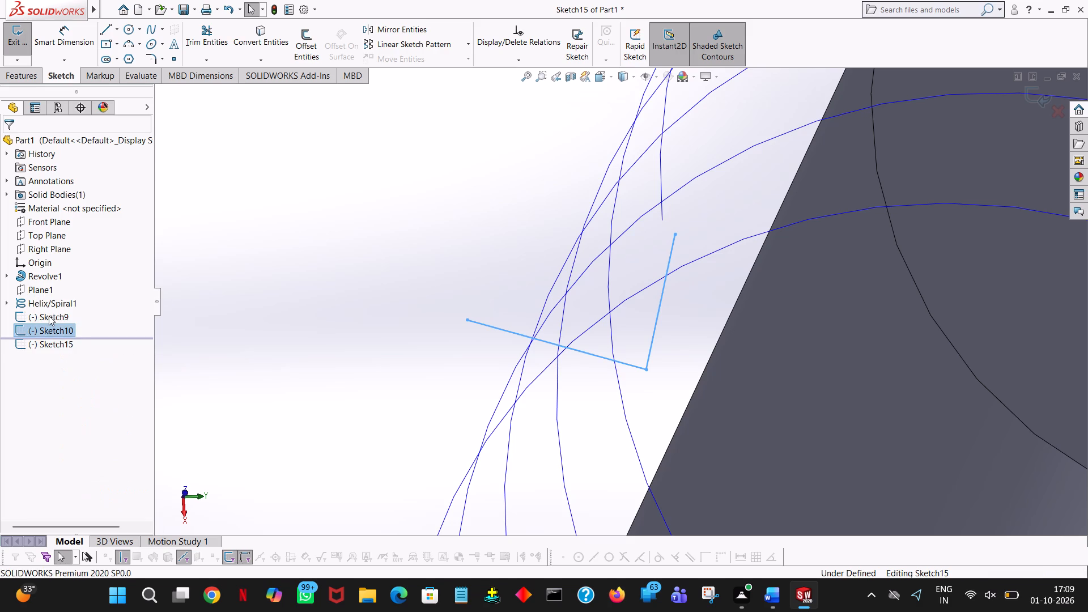
Sketch a closed rectangle of 6 mm by 4 mm with lines, starting at the free endpoint of the helix.
click(108, 33)
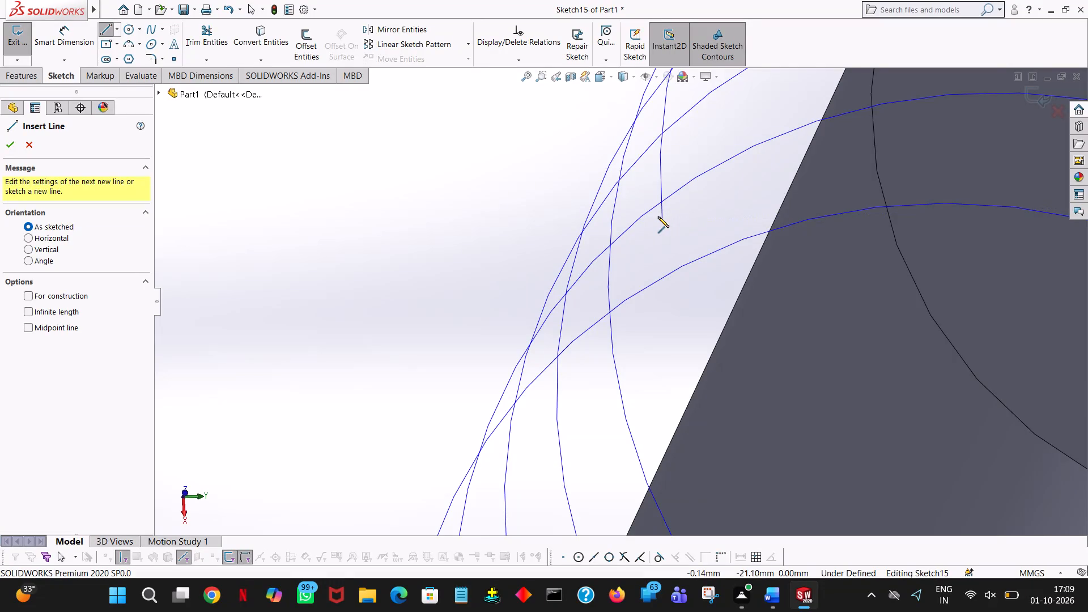
click(661, 217)
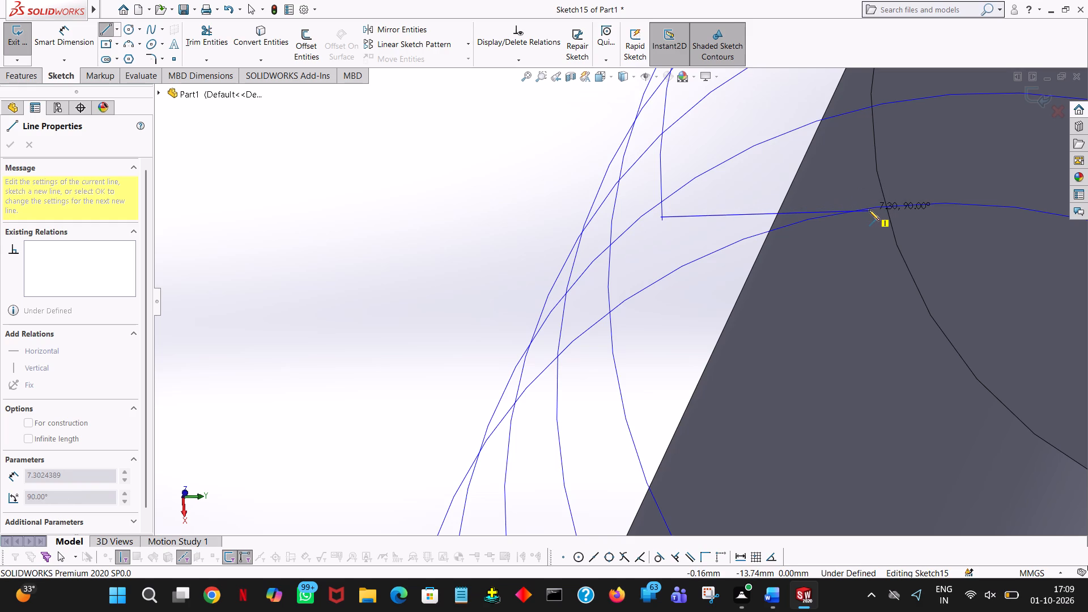
click(869, 210)
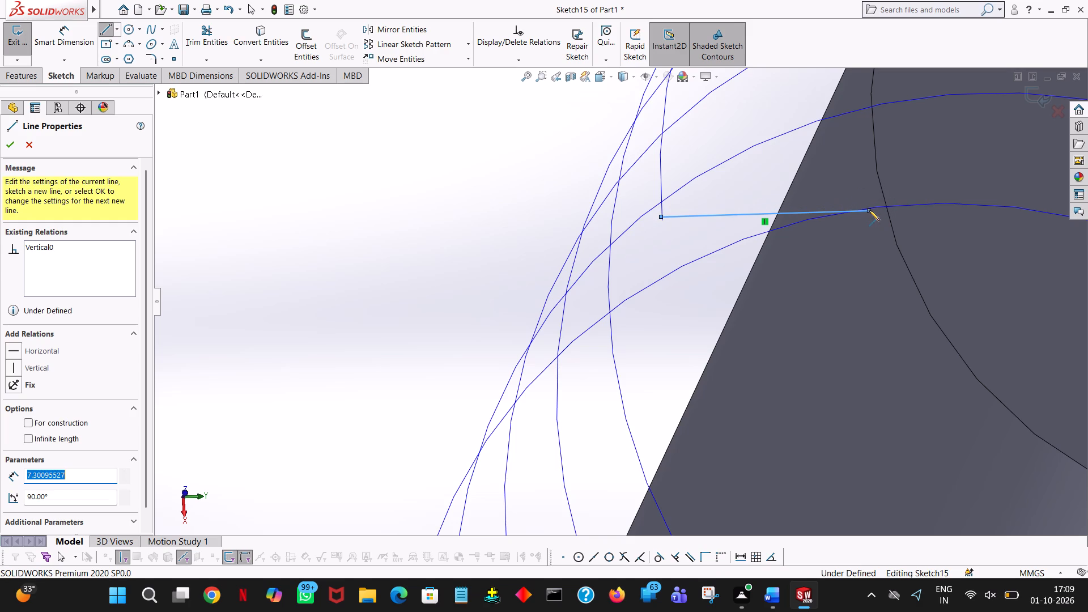
key(6)
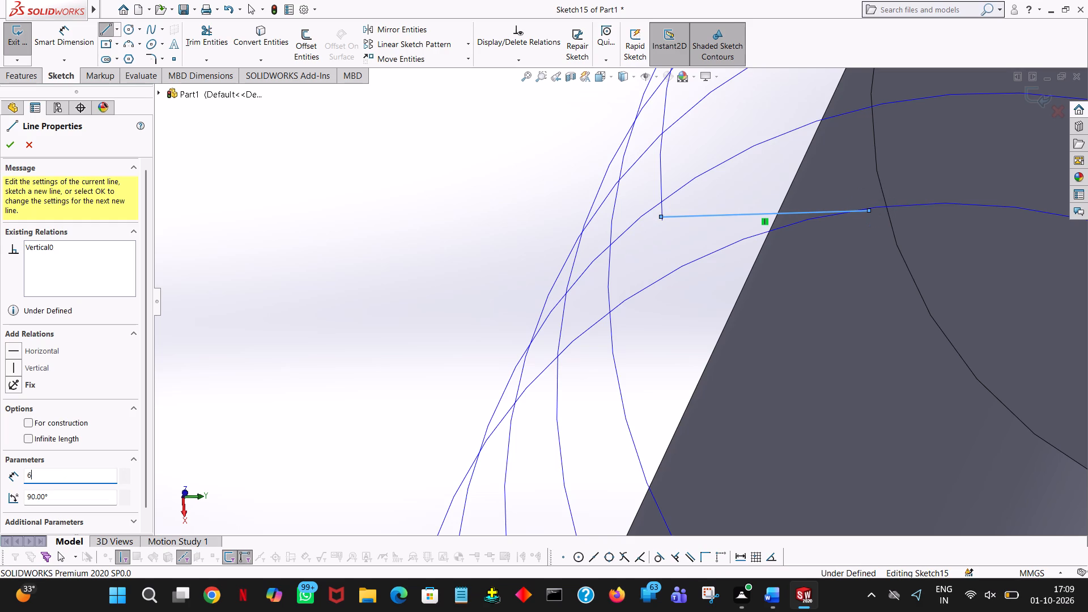
key(Return)
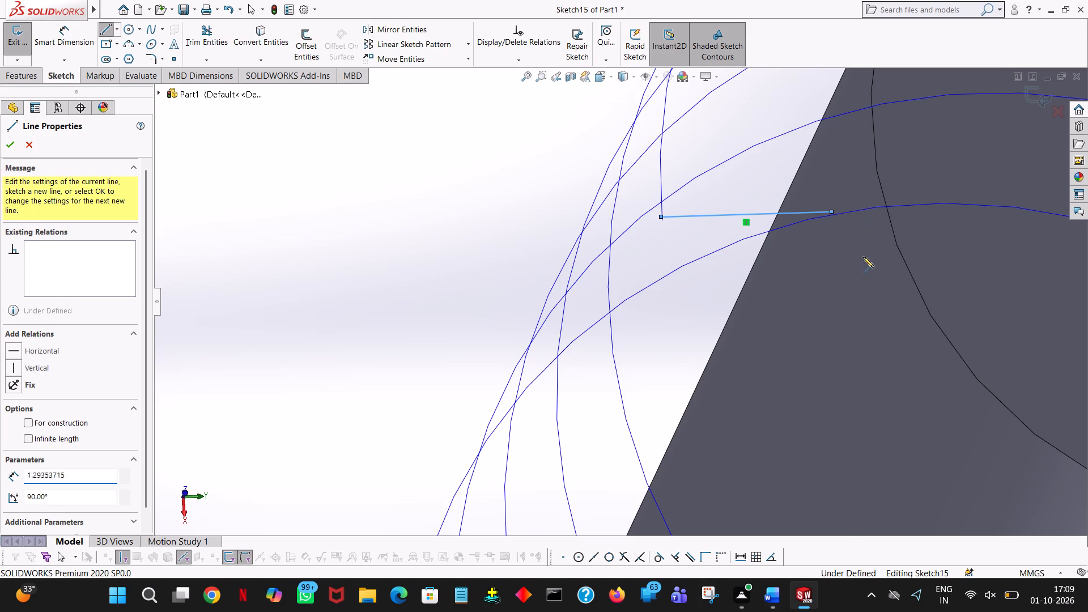
click(842, 339)
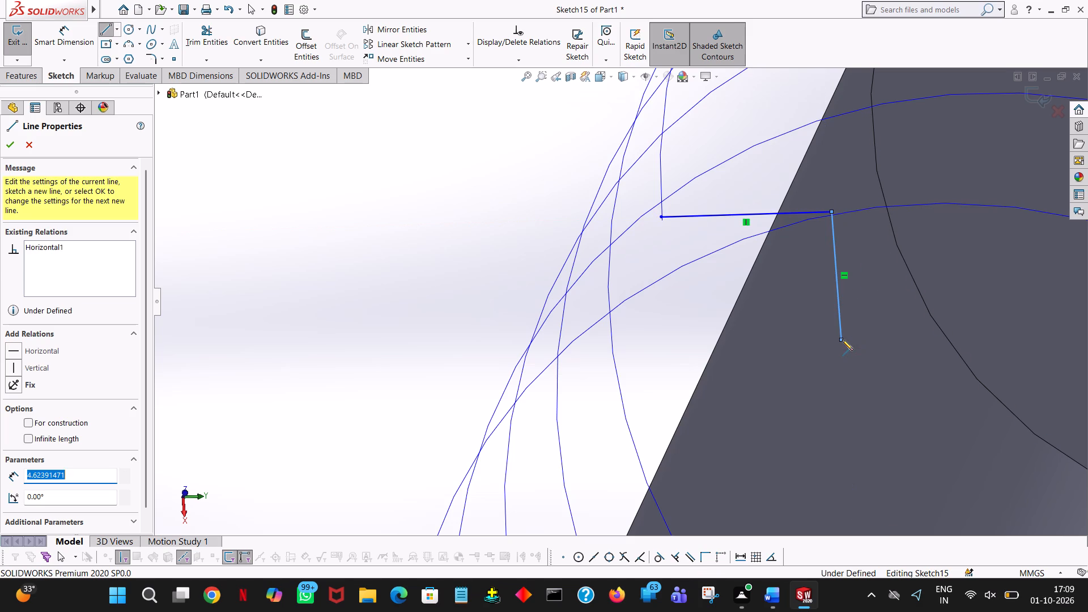
key(4)
key(Return)
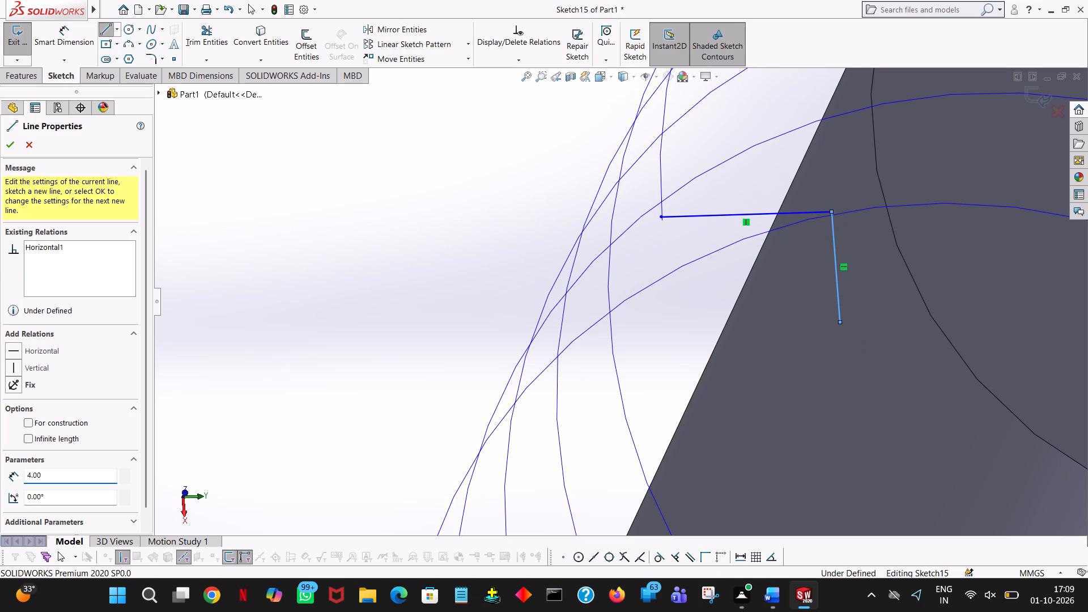
click(667, 329)
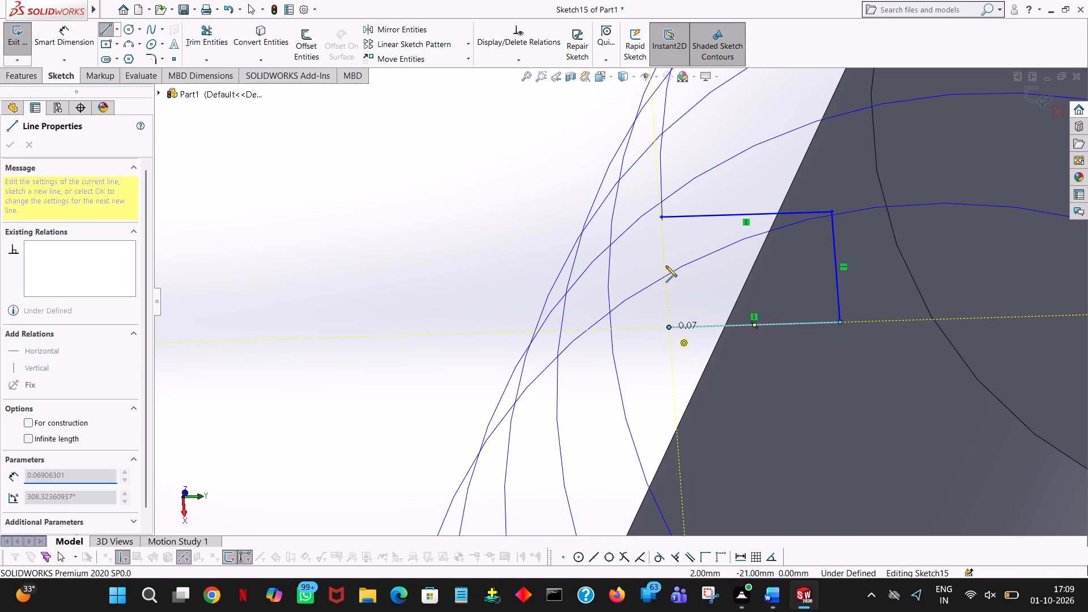
click(661, 216)
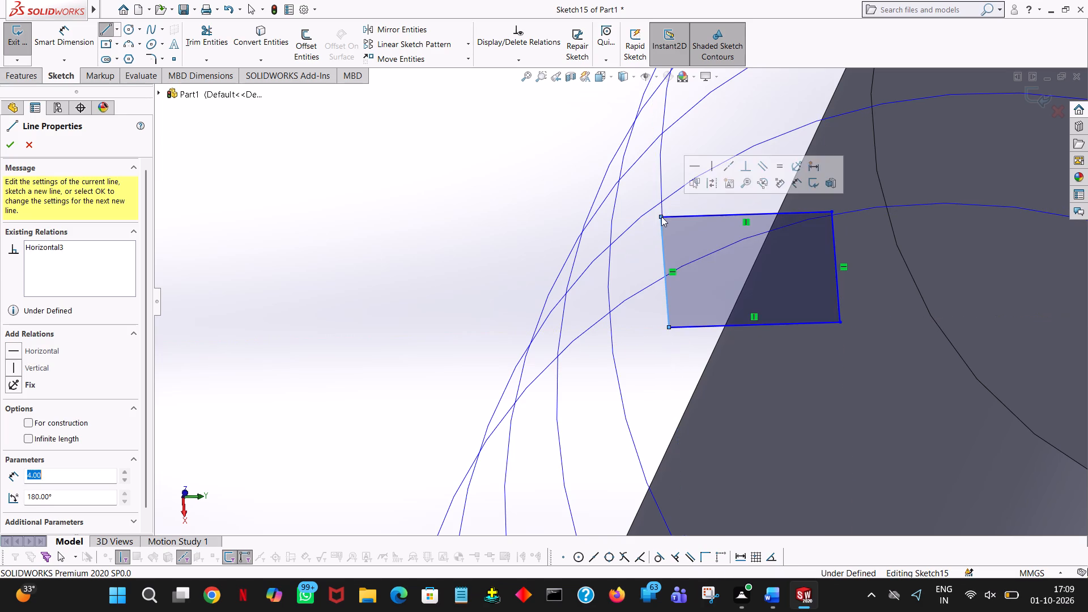
right_click(661, 216)
click(704, 231)
click(457, 226)
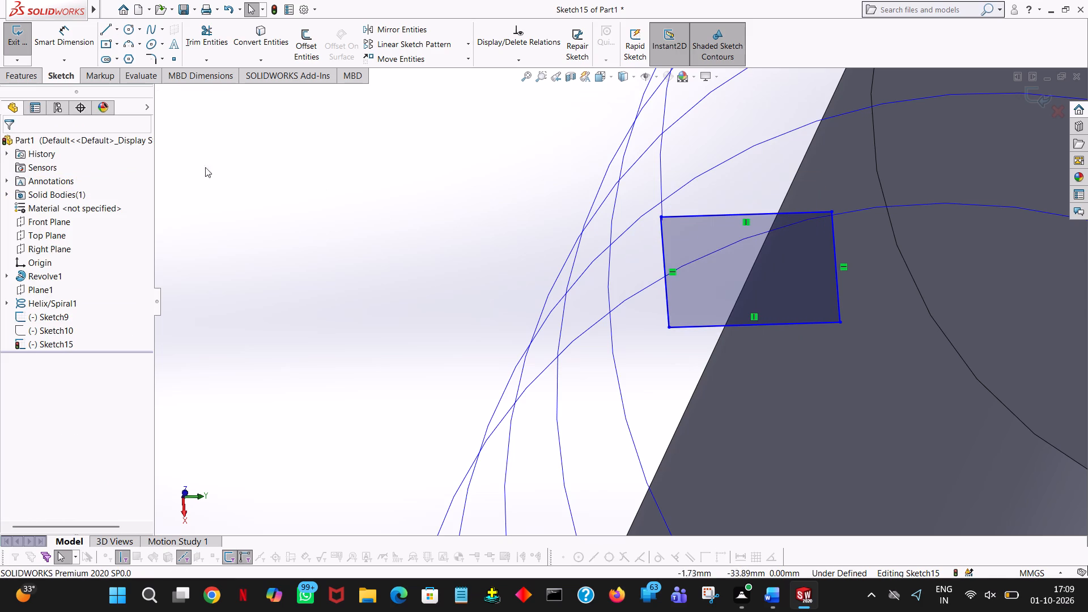
Sweep a boss along the helix using the rectangle sketch as profile, with Follow Path orientation and Minimum Twist.
click(10, 78)
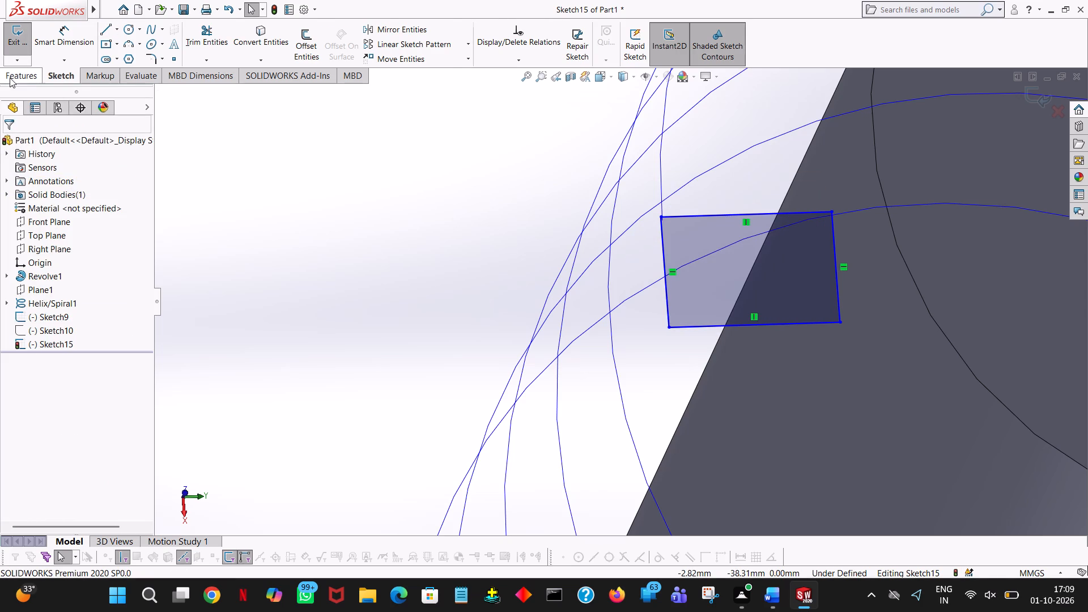
middle_drag(416, 287, 434, 276)
click(142, 31)
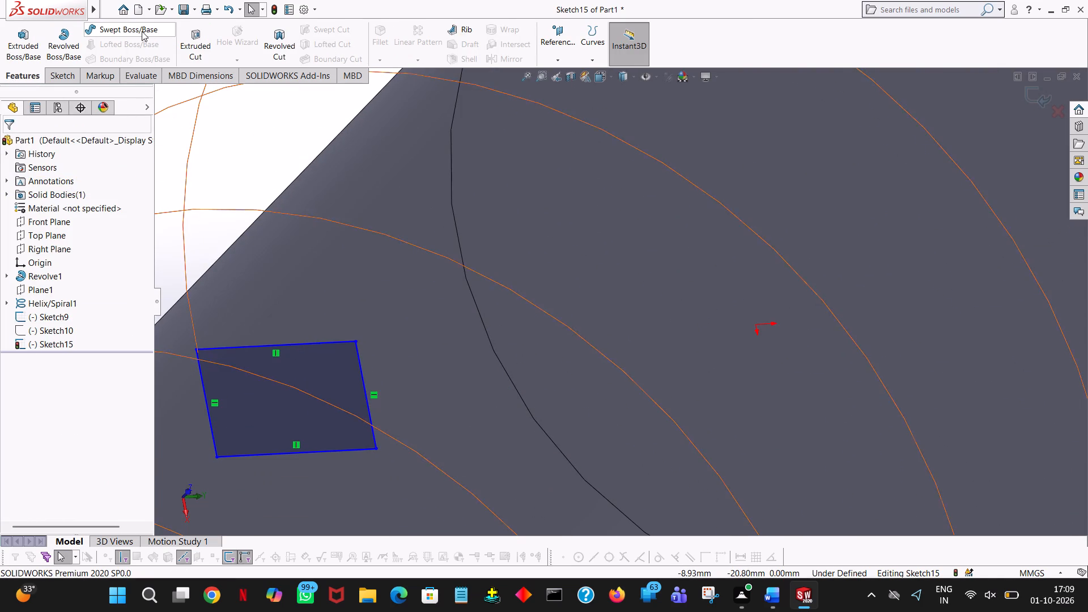
click(299, 345)
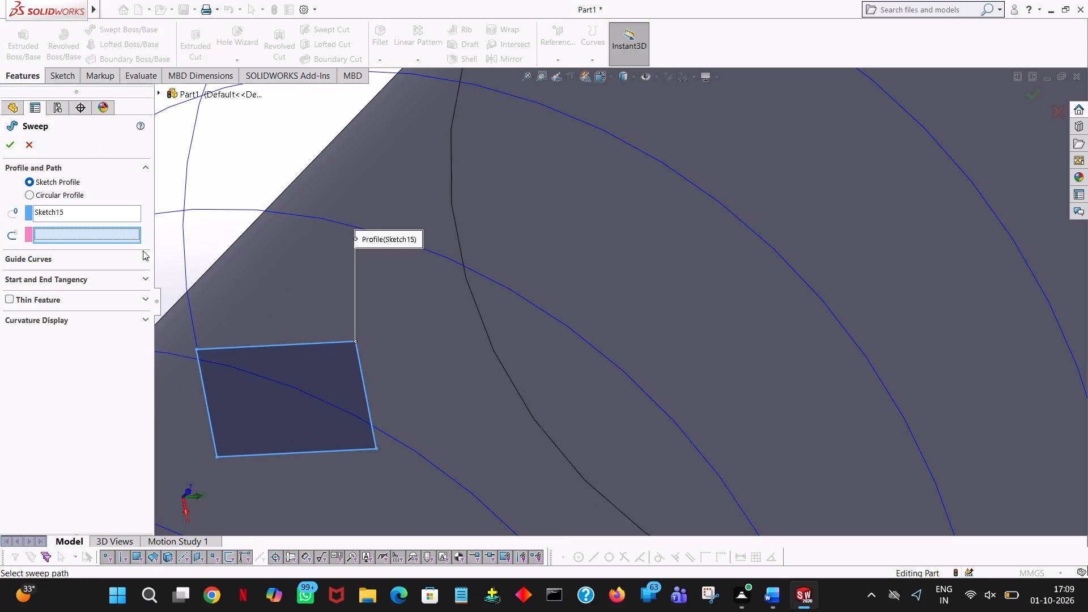
click(183, 257)
ctrl+scroll(364, 267, down, 3)
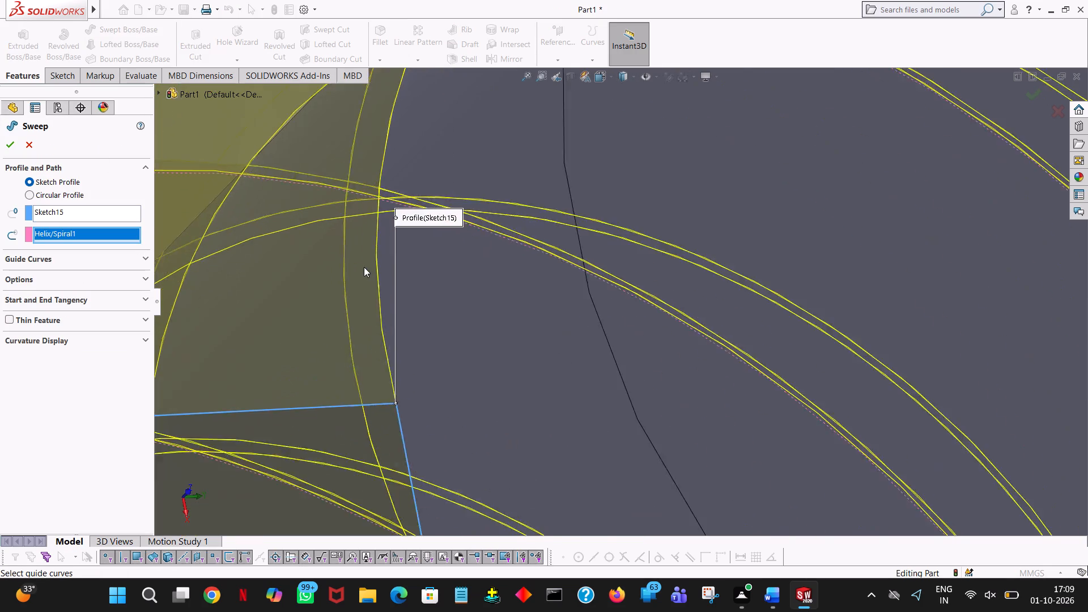
ctrl+scroll(364, 267, up, 11)
middle_drag(704, 480, 610, 486)
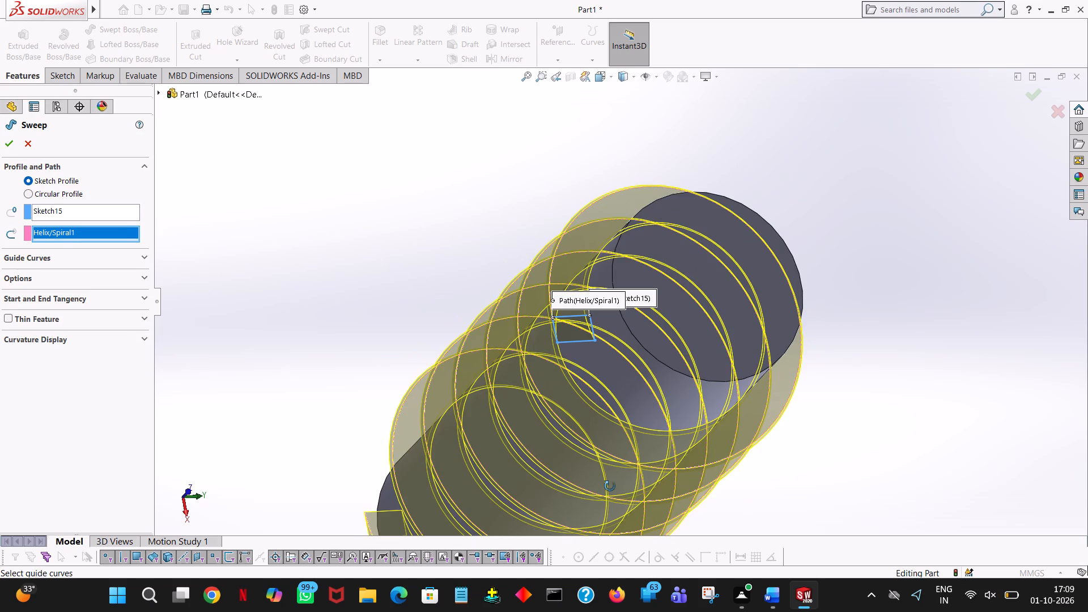
middle_drag(610, 486, 605, 487)
middle_drag(895, 403, 924, 396)
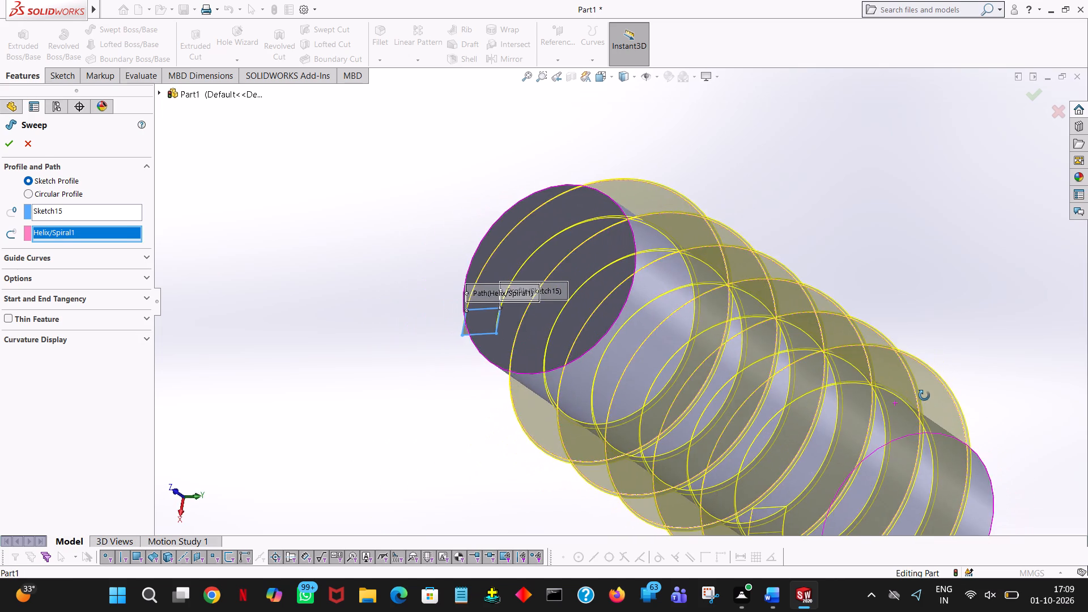
middle_drag(924, 396, 890, 542)
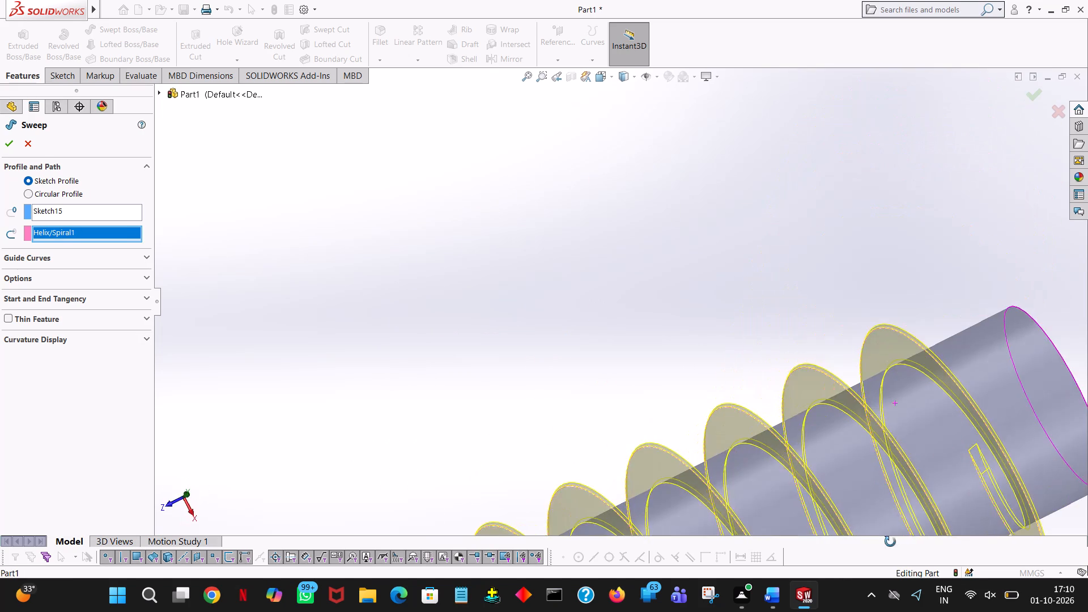
middle_drag(890, 542, 866, 575)
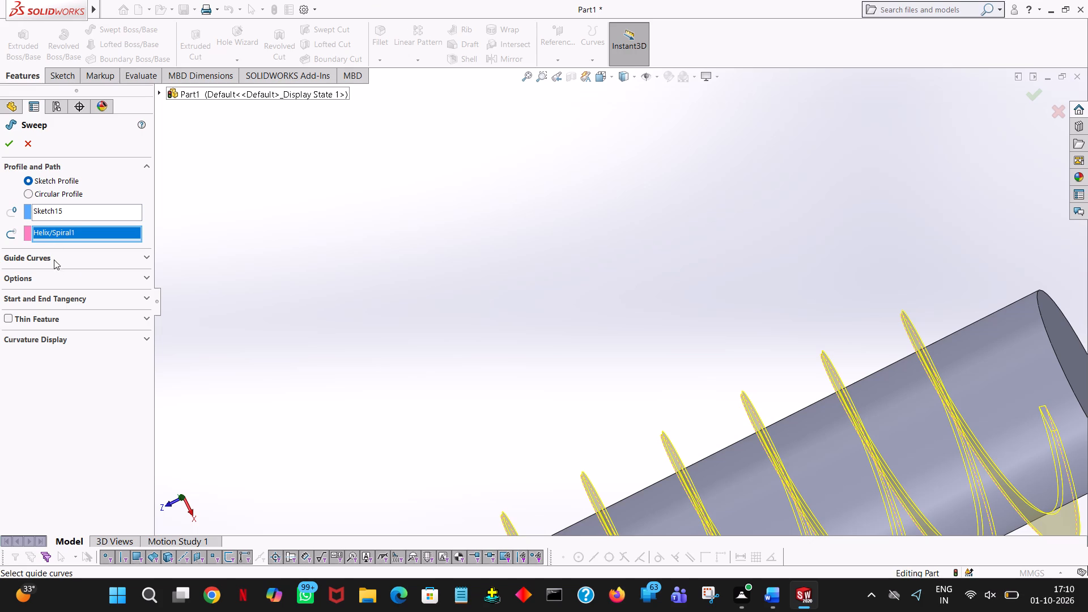
click(55, 278)
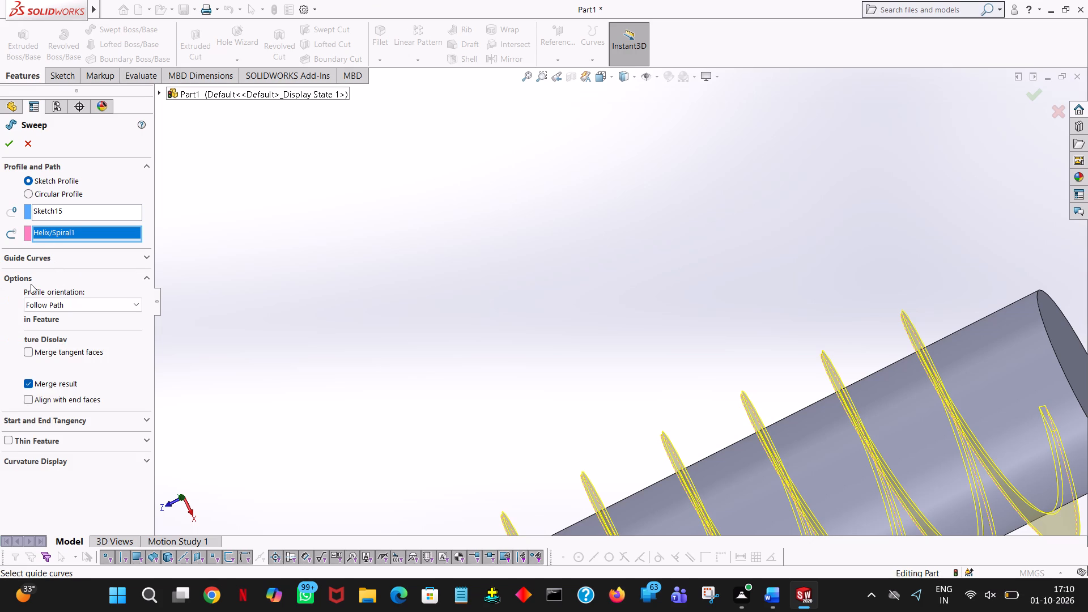
click(86, 279)
click(99, 275)
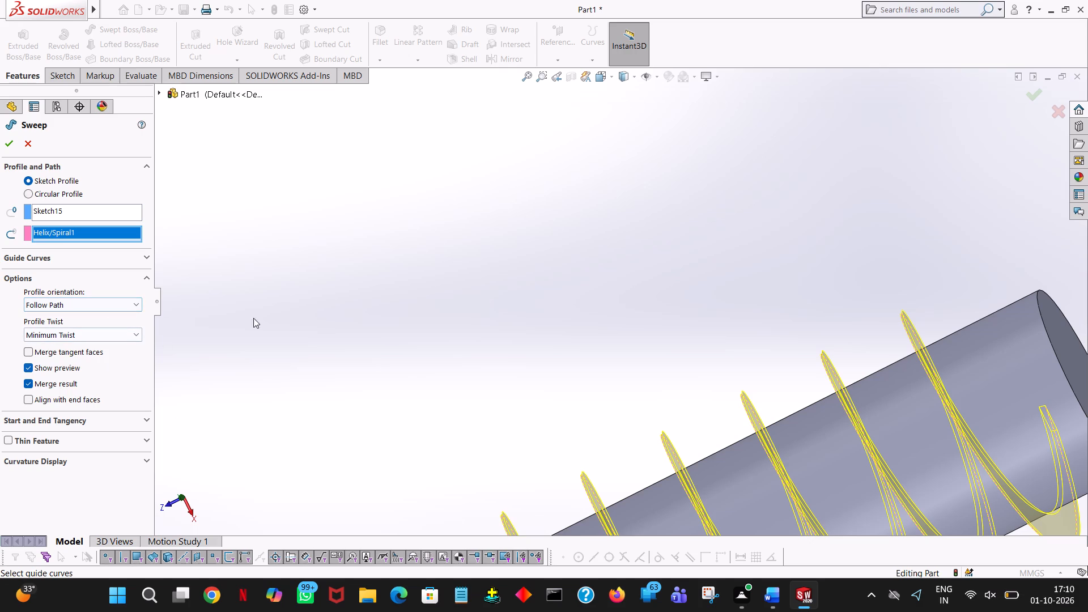
click(451, 333)
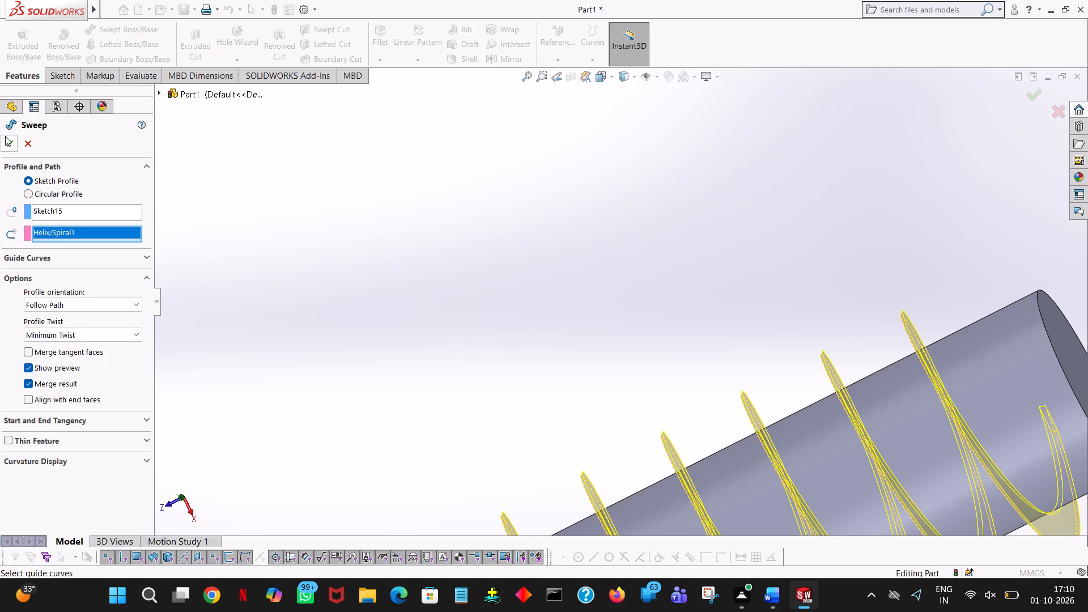
click(5, 143)
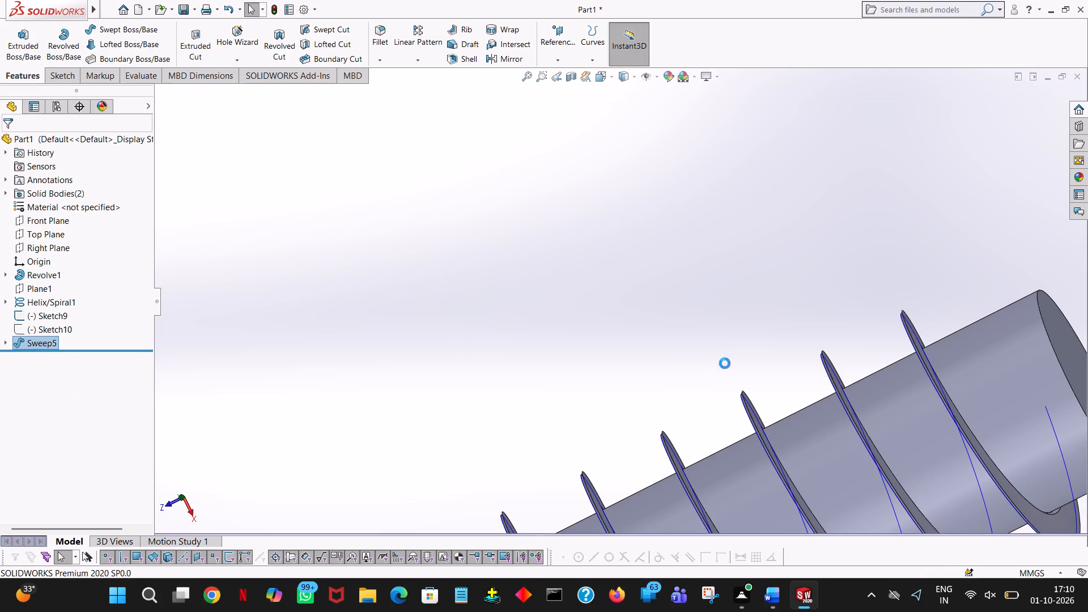
Inspect the helical thread from several sides and reopen its sweep definition to review the profile, path and options.
click(725, 363)
middle_drag(793, 172, 808, 248)
middle_drag(808, 248, 798, 169)
middle_drag(788, 128, 790, 122)
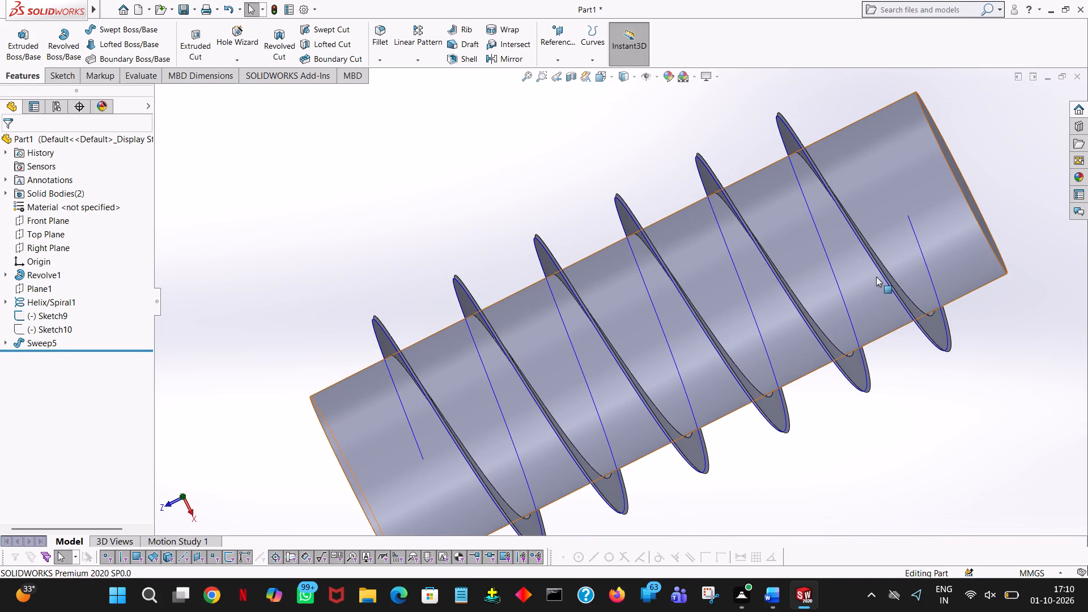
middle_drag(1010, 366, 936, 480)
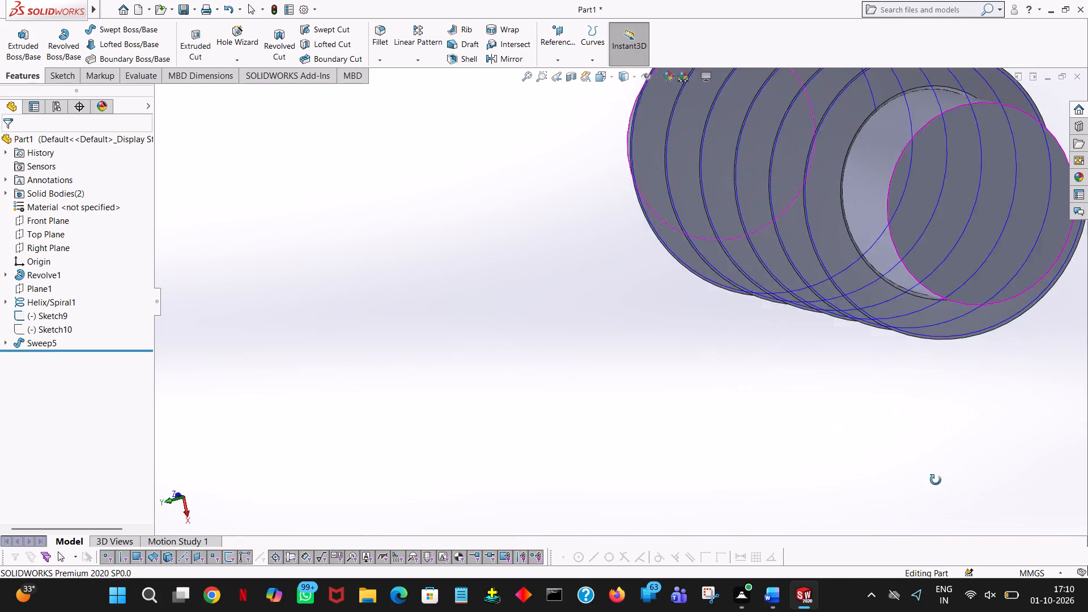
middle_drag(936, 480, 1008, 410)
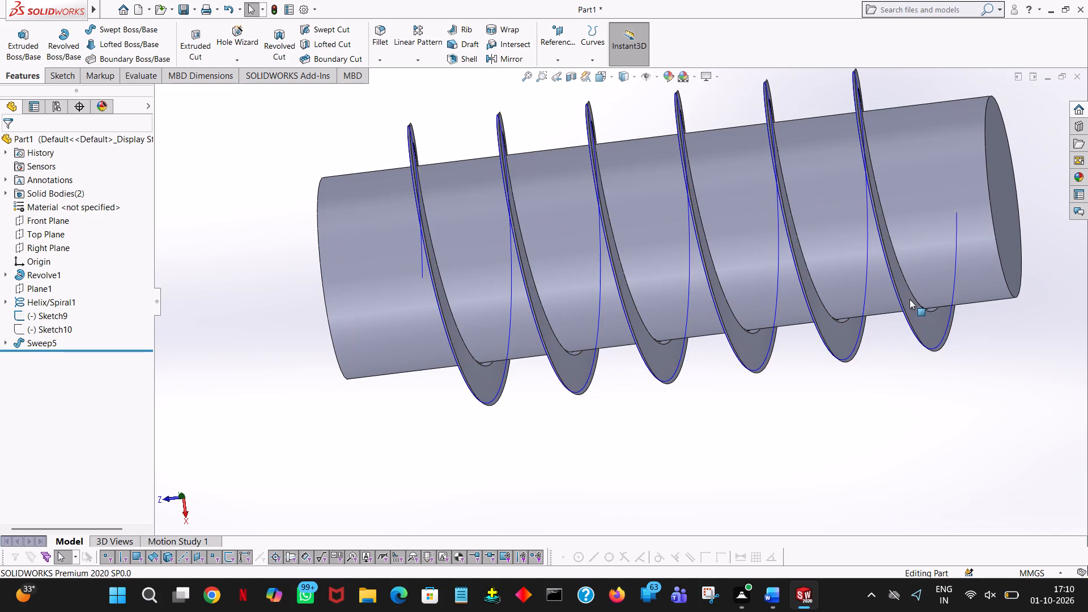
click(909, 299)
click(943, 251)
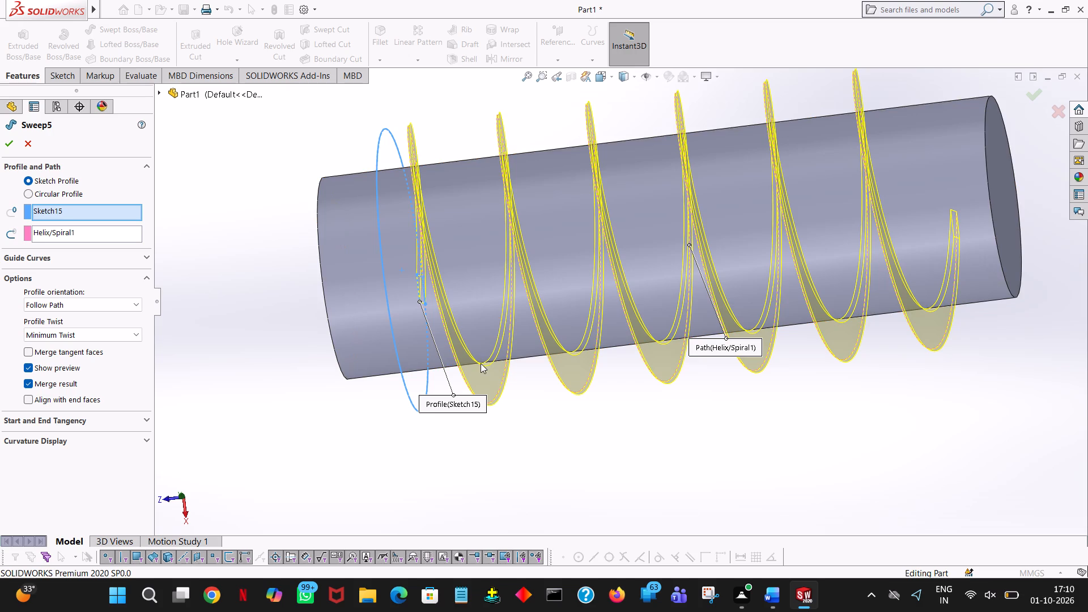
middle_drag(575, 432, 593, 611)
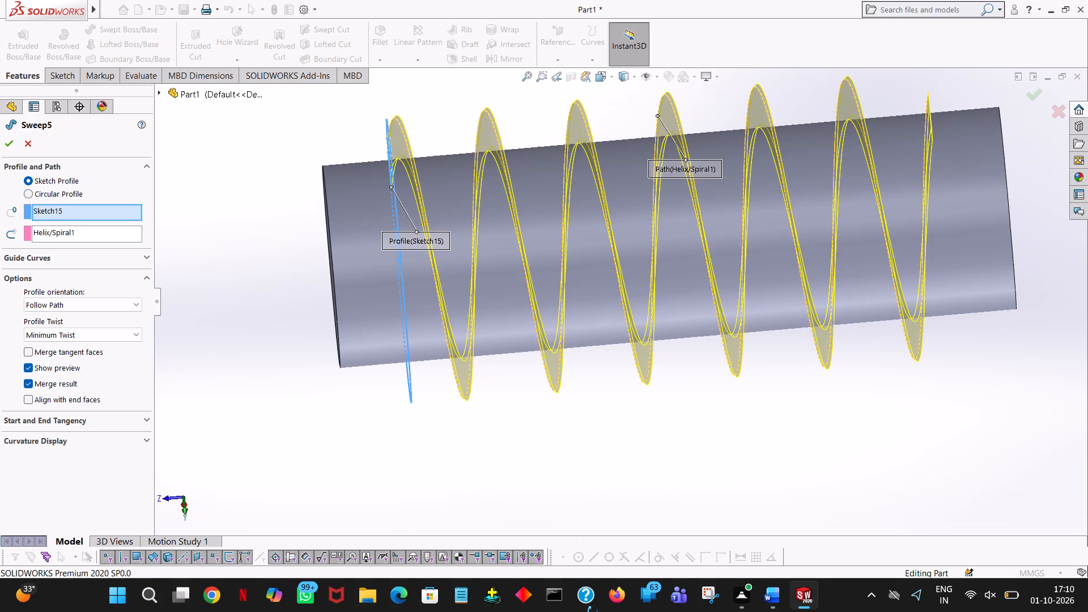
middle_drag(593, 611, 588, 550)
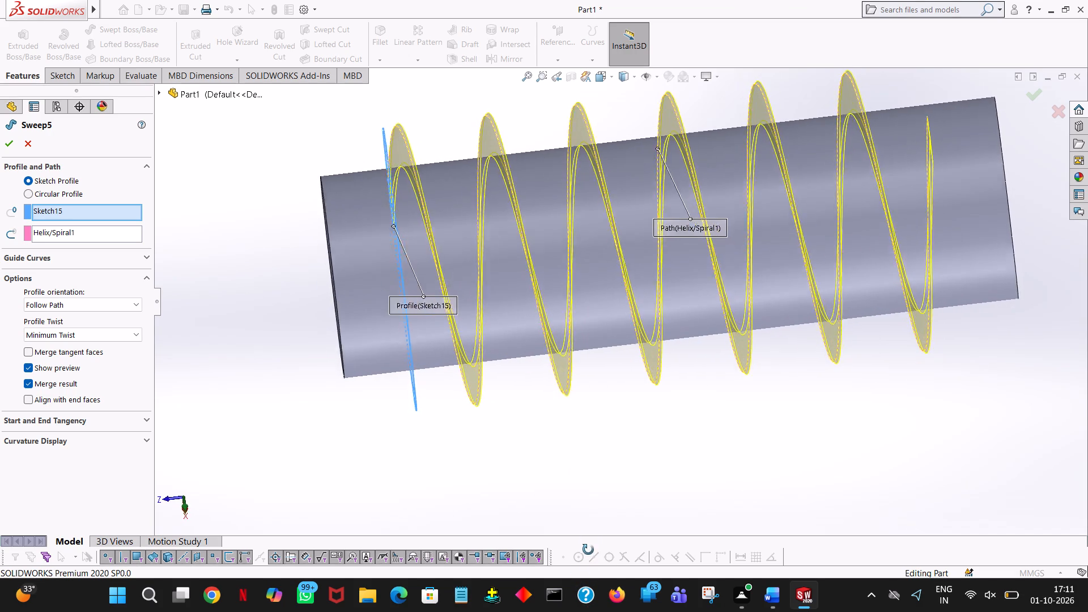
middle_drag(588, 550, 585, 542)
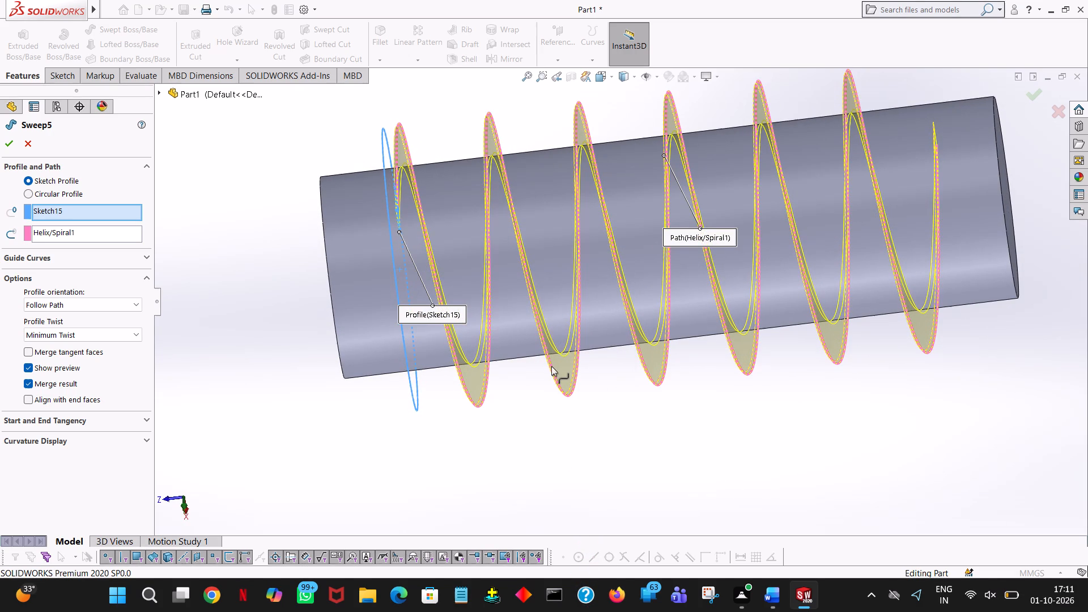
click(551, 366)
right_click(551, 366)
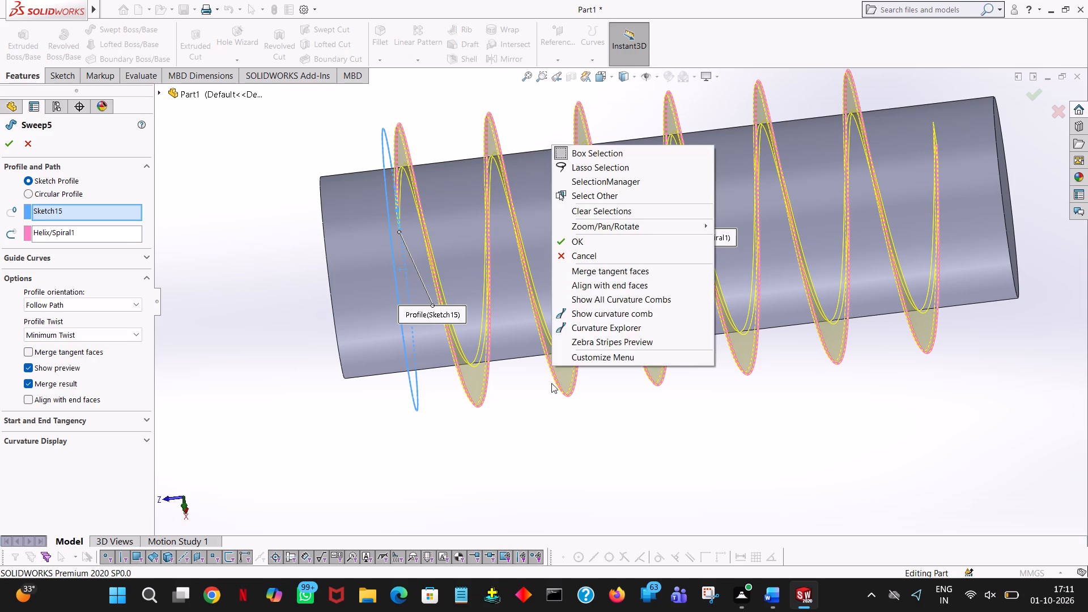
click(550, 426)
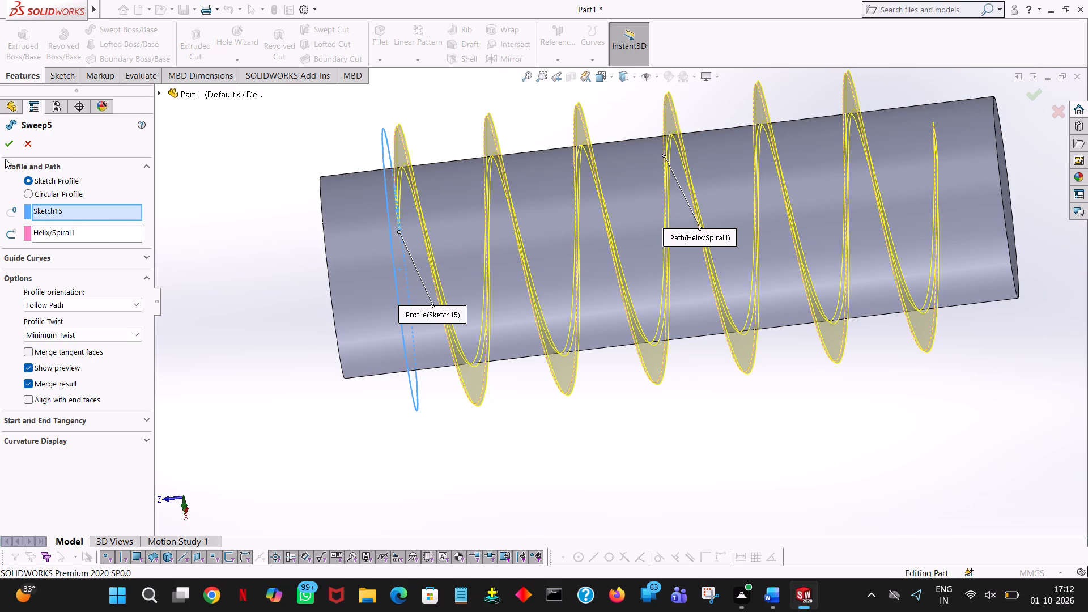
click(11, 144)
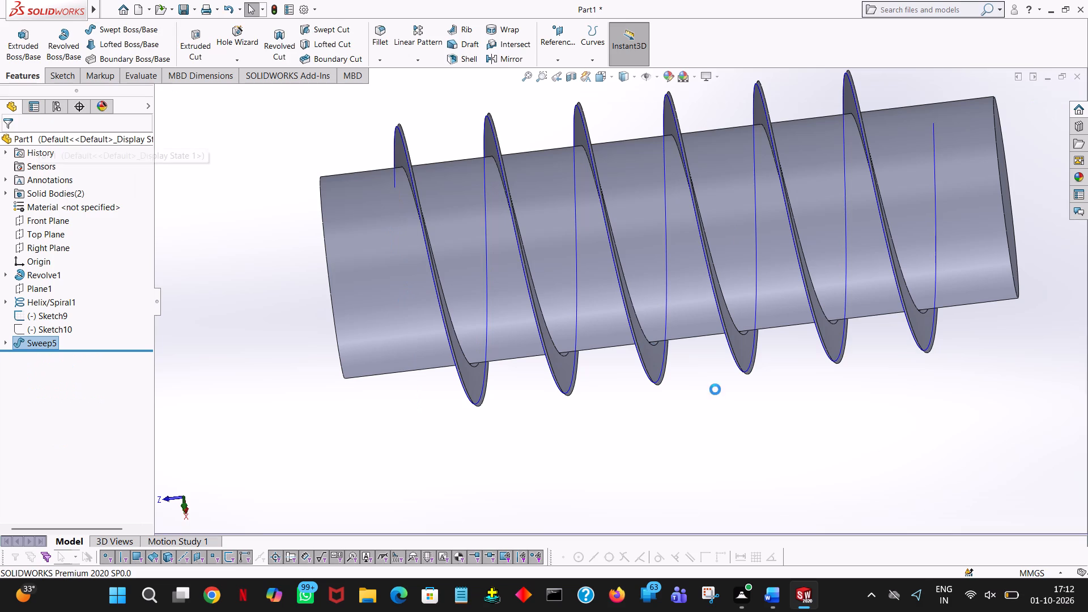
click(715, 389)
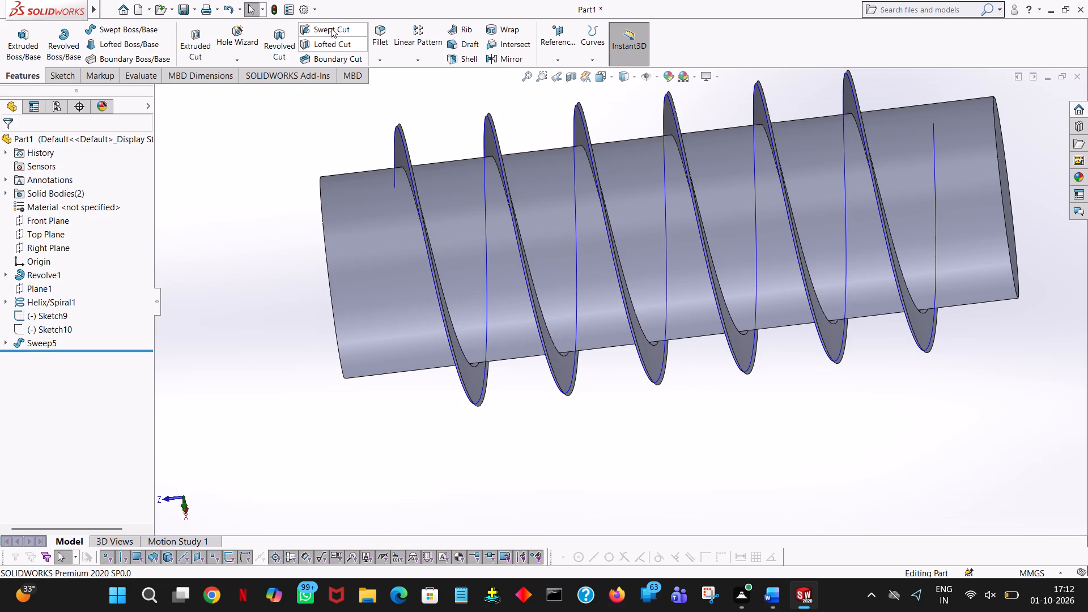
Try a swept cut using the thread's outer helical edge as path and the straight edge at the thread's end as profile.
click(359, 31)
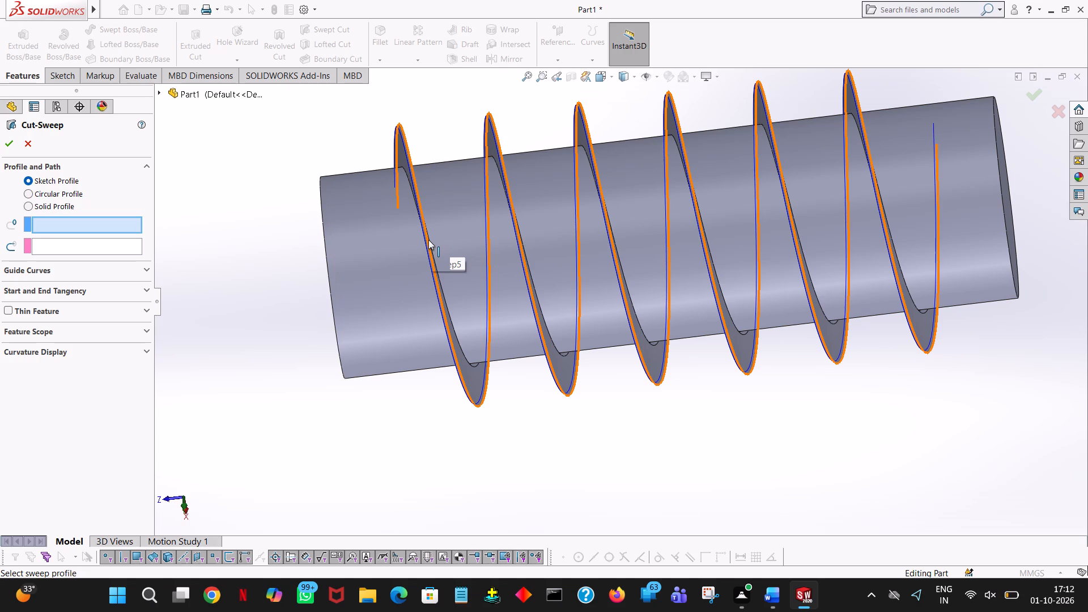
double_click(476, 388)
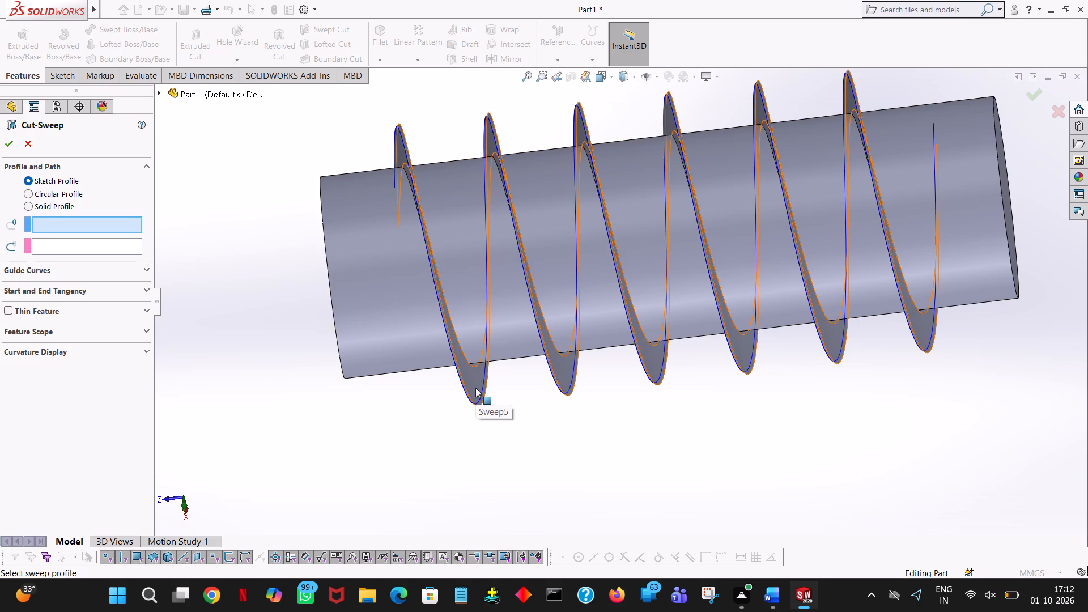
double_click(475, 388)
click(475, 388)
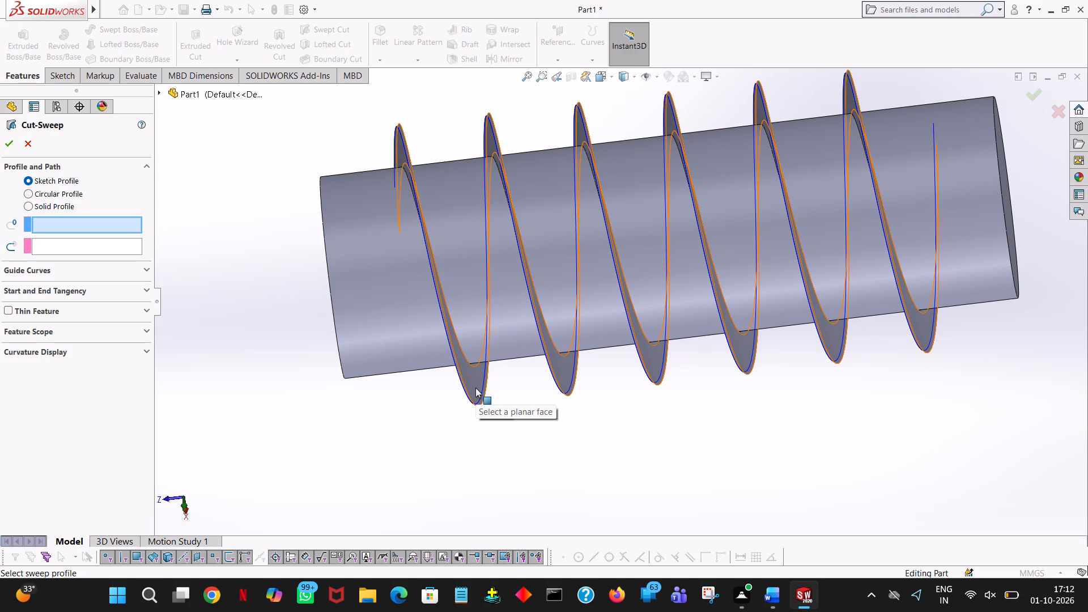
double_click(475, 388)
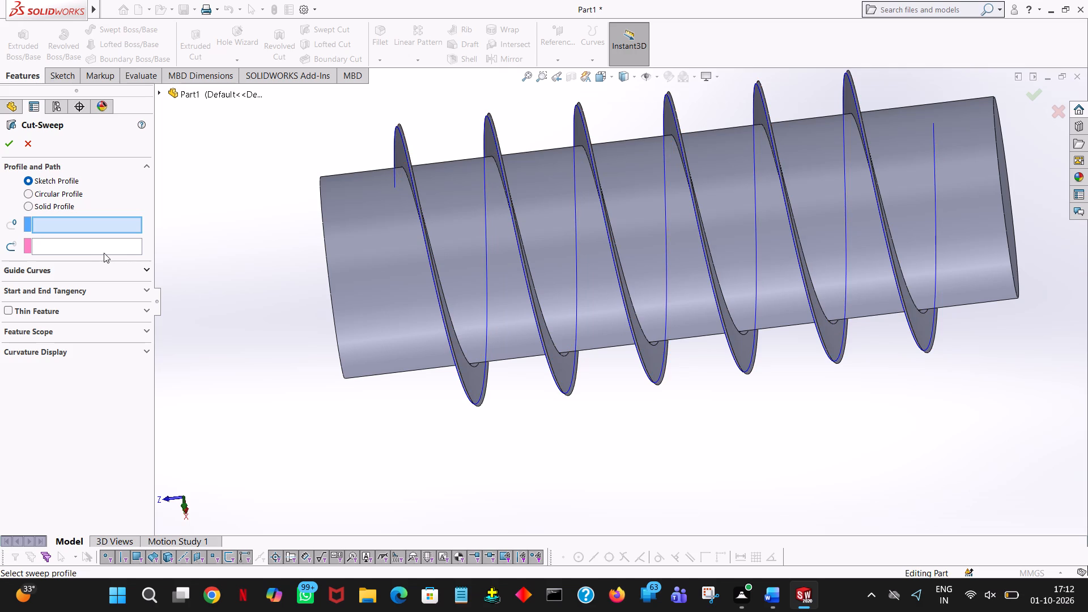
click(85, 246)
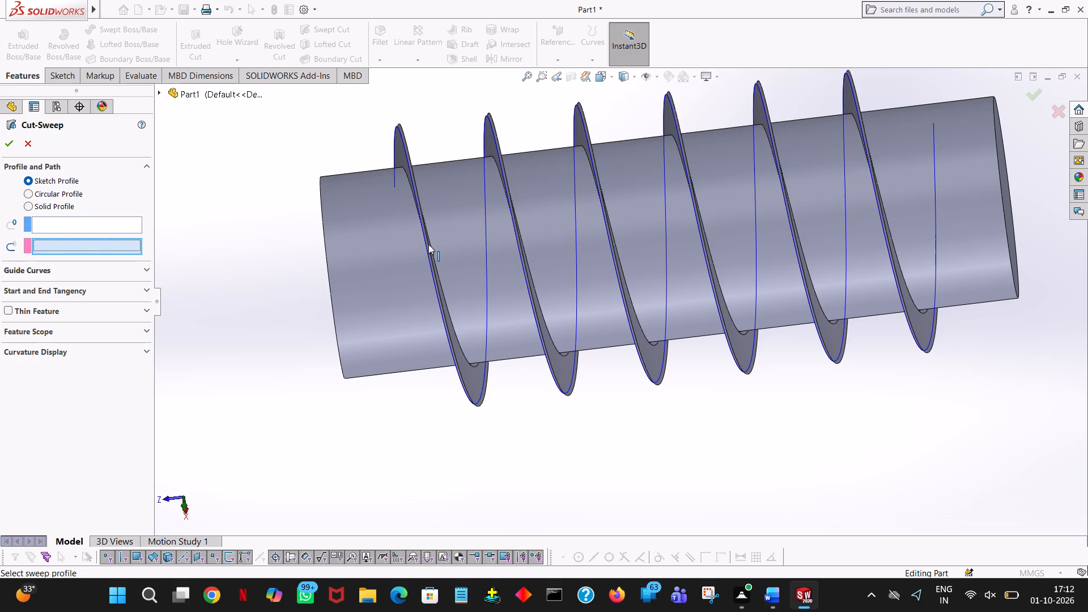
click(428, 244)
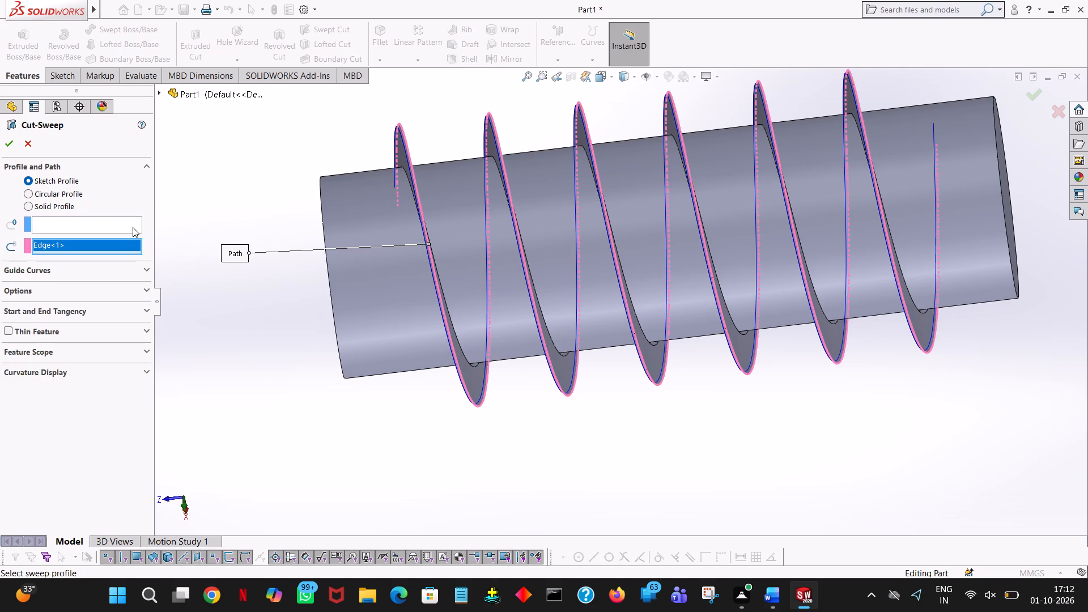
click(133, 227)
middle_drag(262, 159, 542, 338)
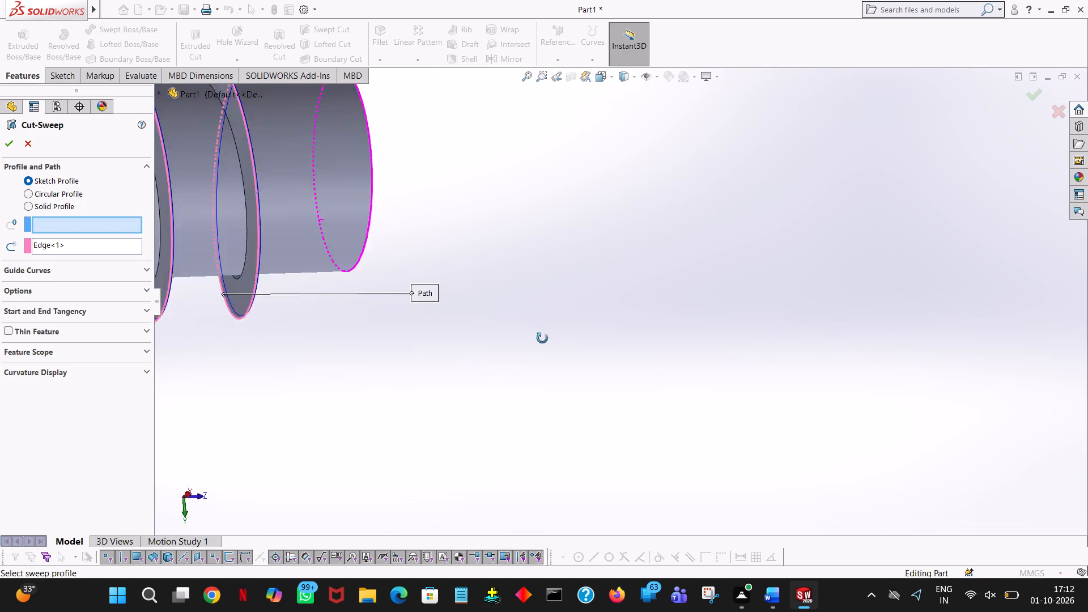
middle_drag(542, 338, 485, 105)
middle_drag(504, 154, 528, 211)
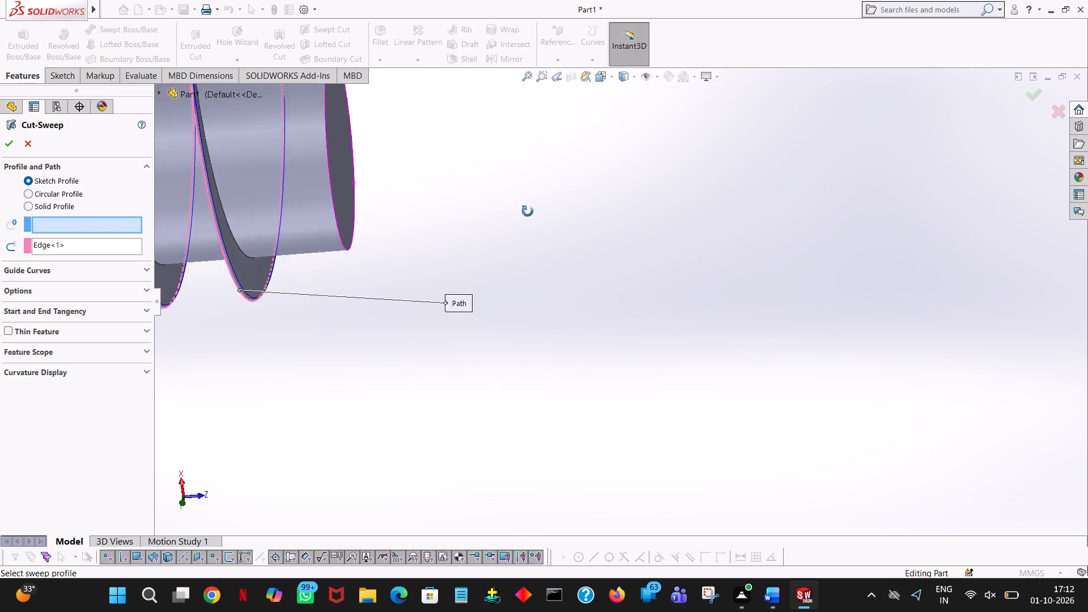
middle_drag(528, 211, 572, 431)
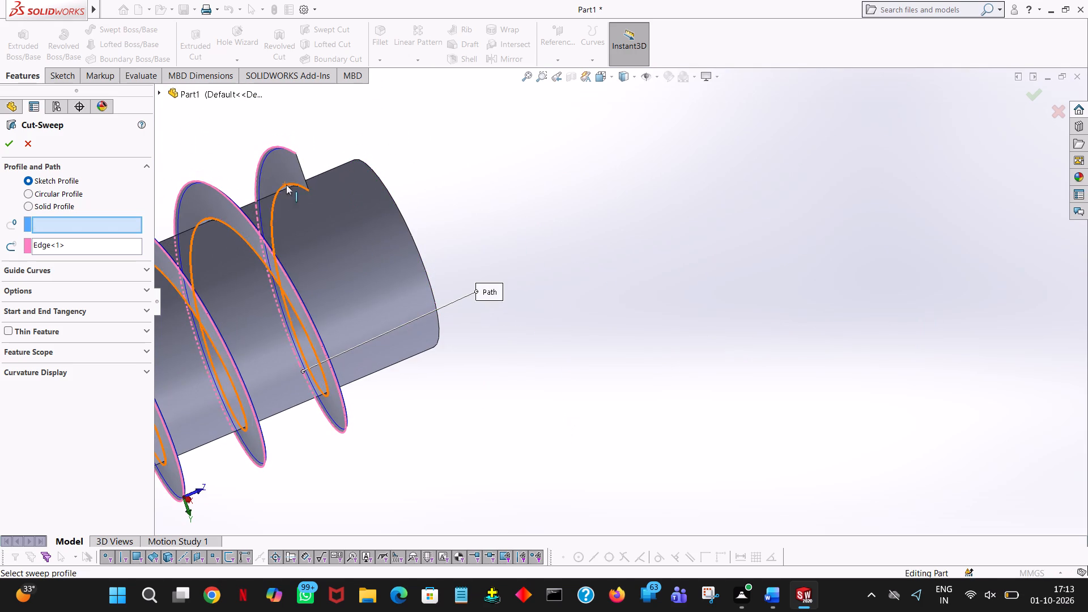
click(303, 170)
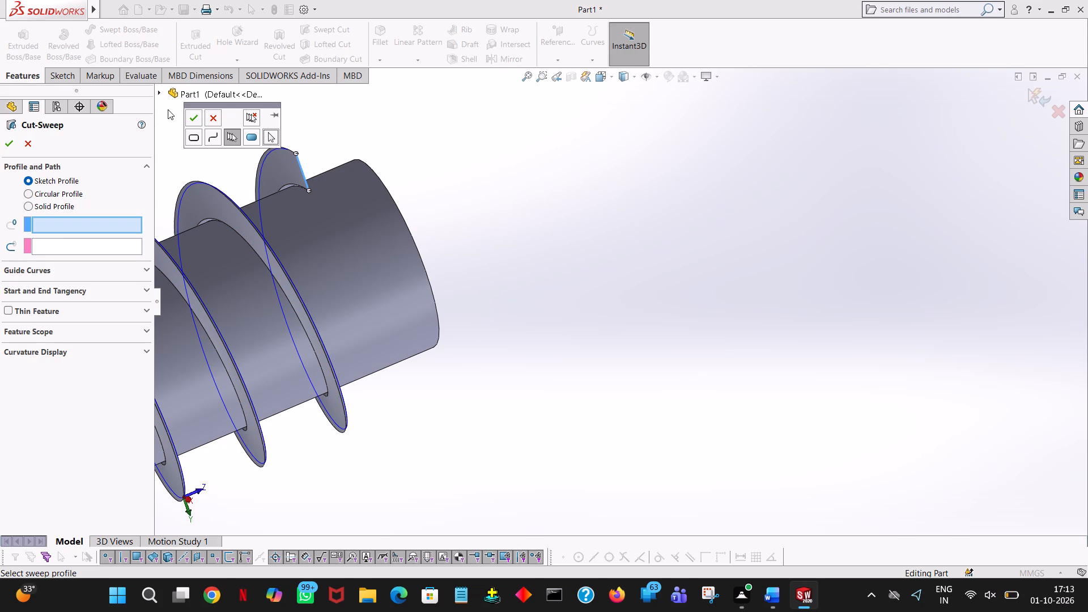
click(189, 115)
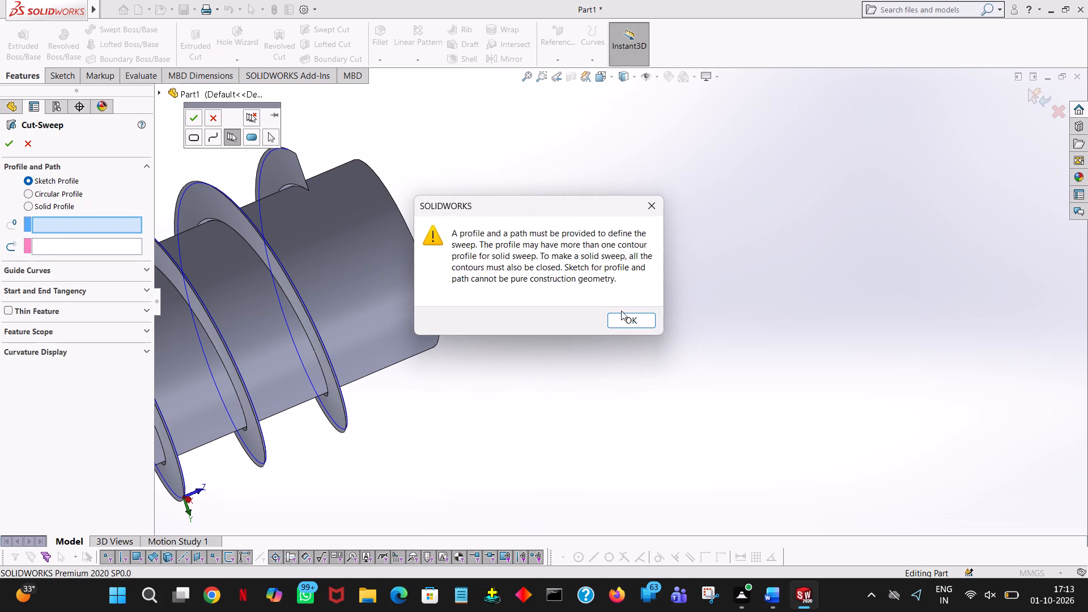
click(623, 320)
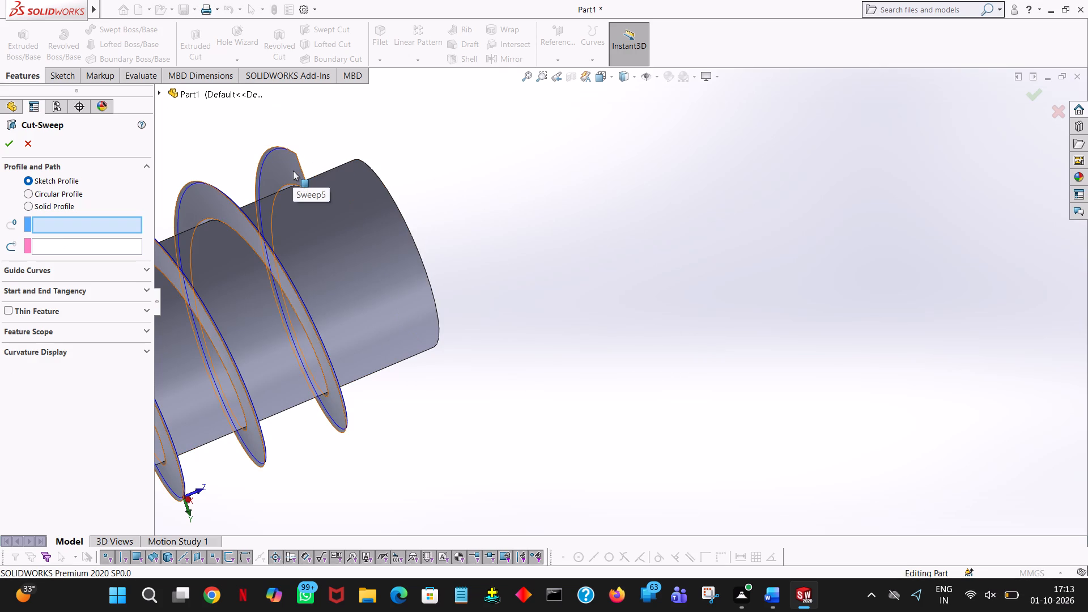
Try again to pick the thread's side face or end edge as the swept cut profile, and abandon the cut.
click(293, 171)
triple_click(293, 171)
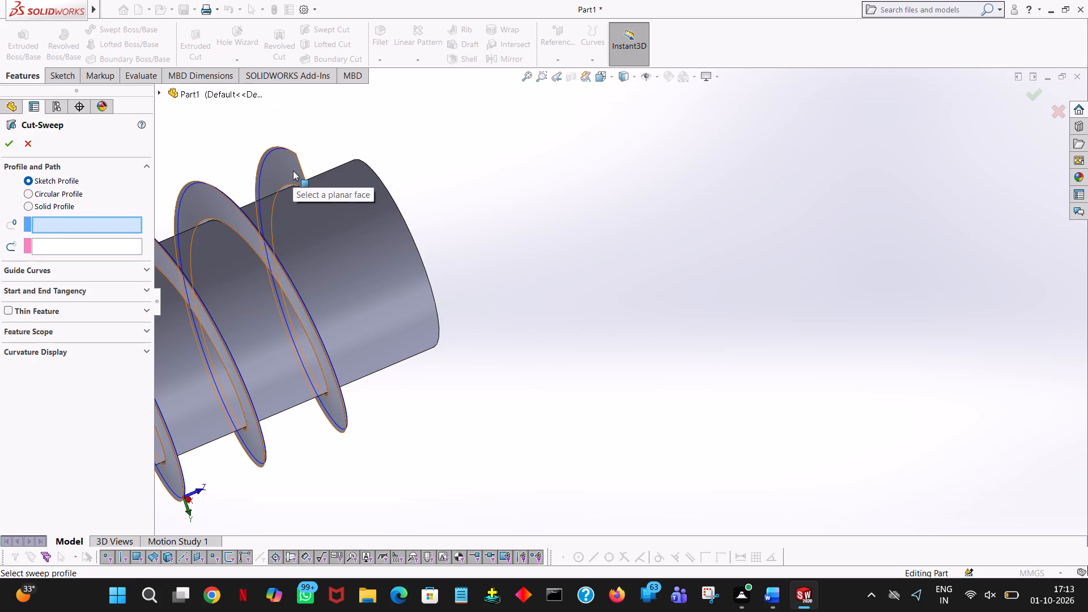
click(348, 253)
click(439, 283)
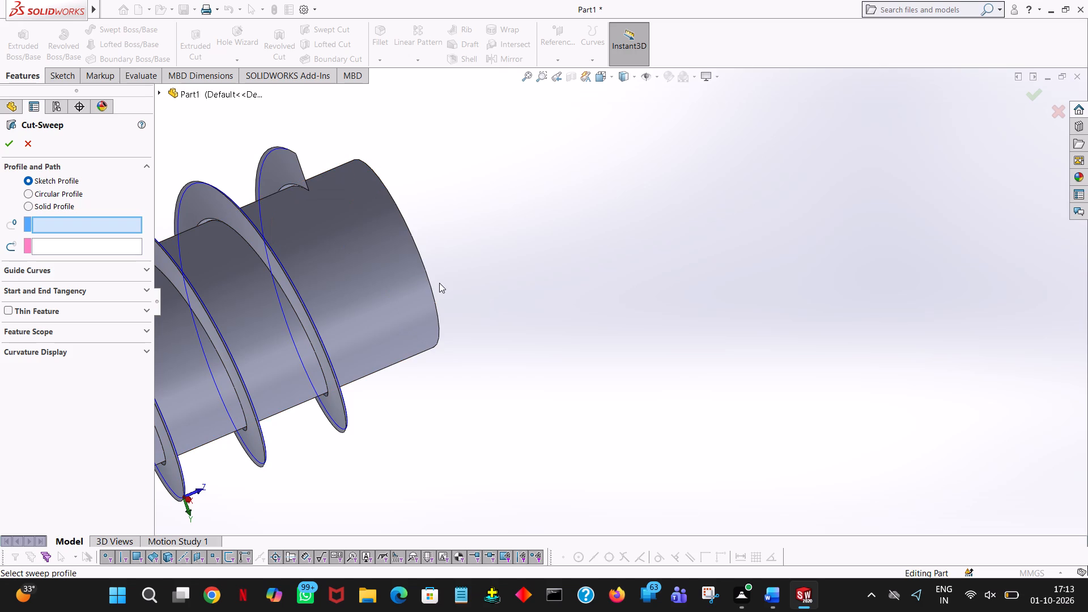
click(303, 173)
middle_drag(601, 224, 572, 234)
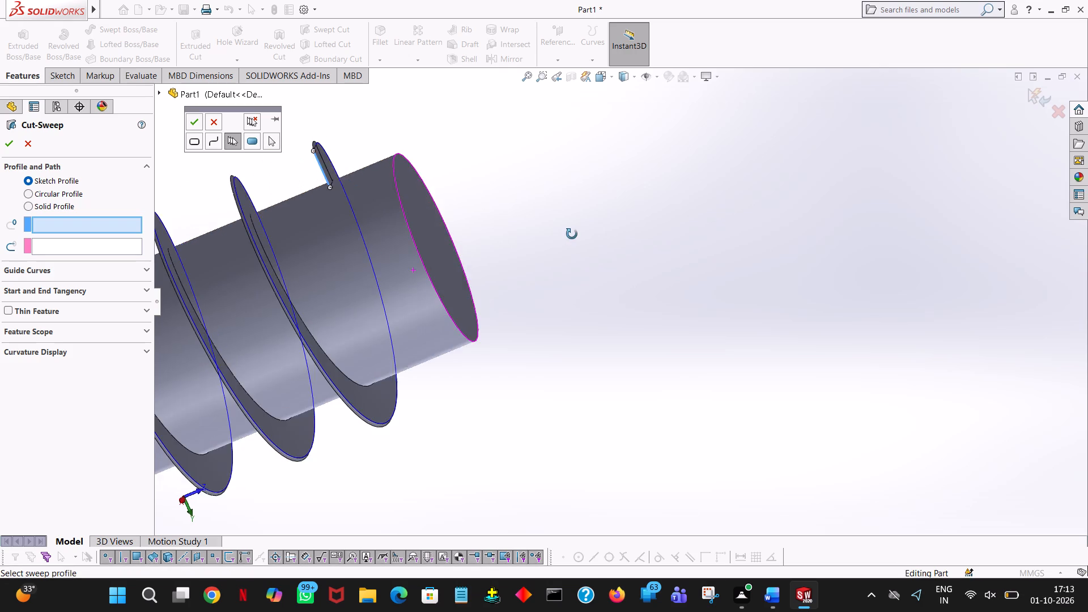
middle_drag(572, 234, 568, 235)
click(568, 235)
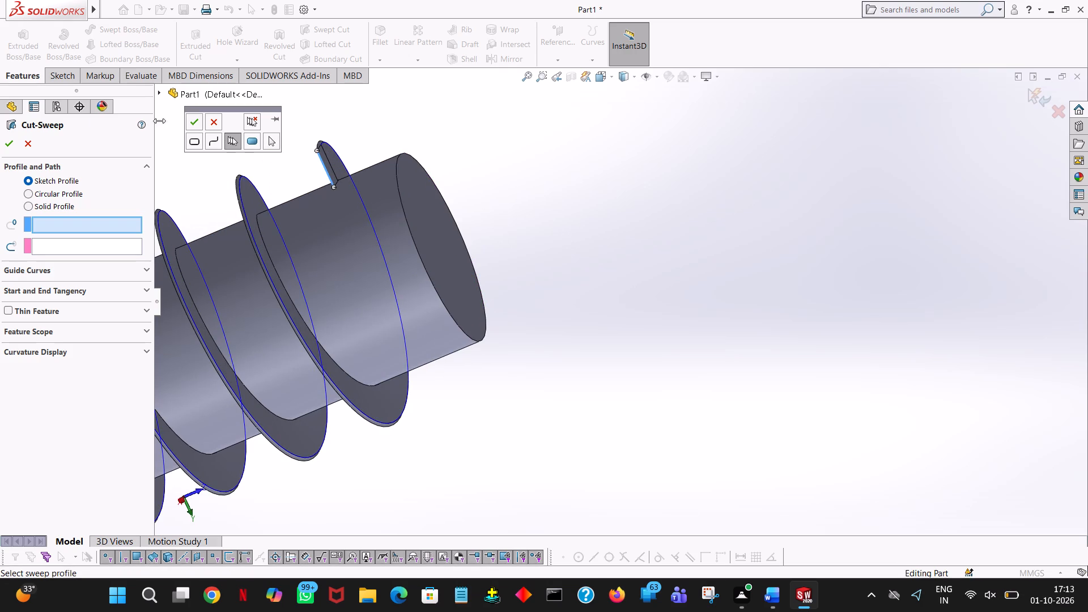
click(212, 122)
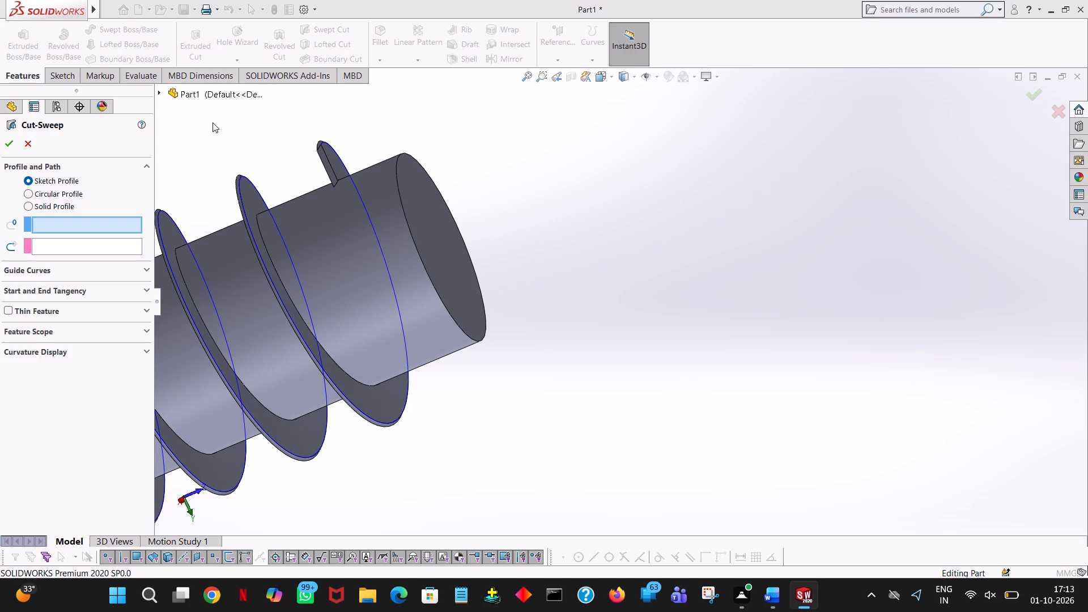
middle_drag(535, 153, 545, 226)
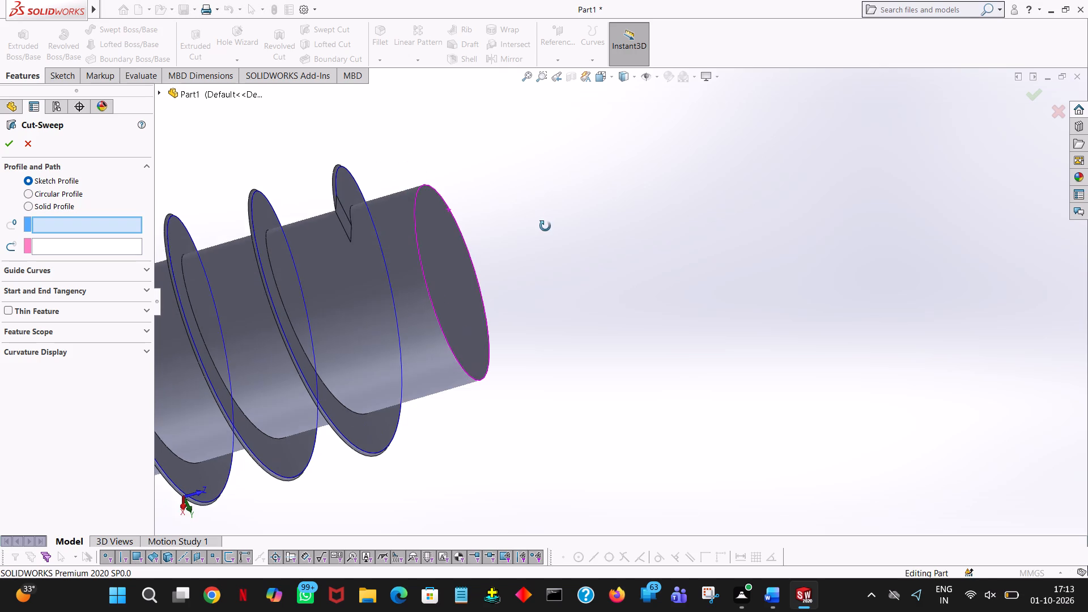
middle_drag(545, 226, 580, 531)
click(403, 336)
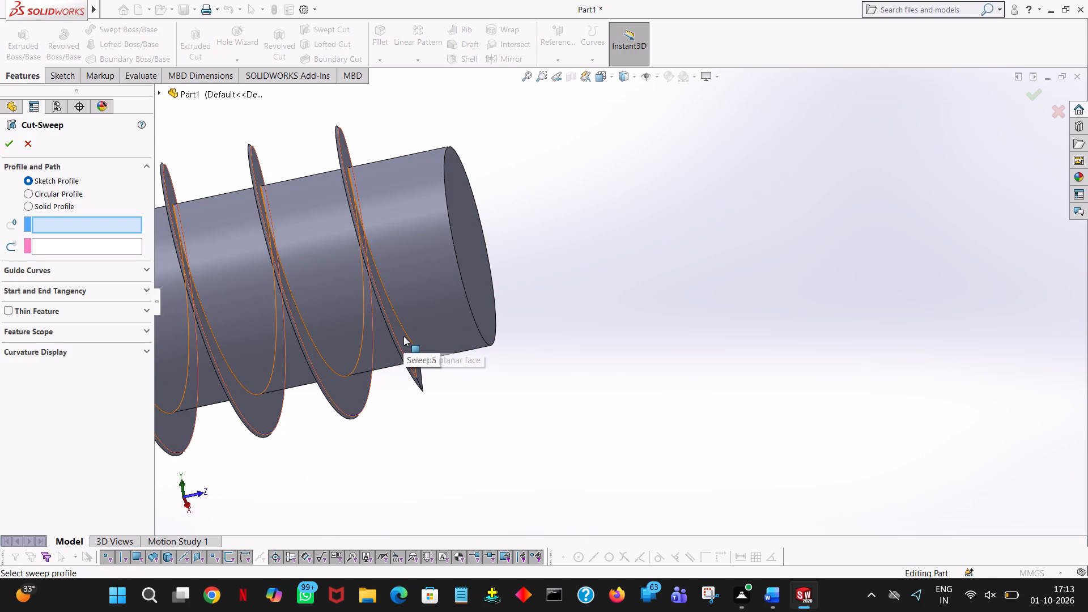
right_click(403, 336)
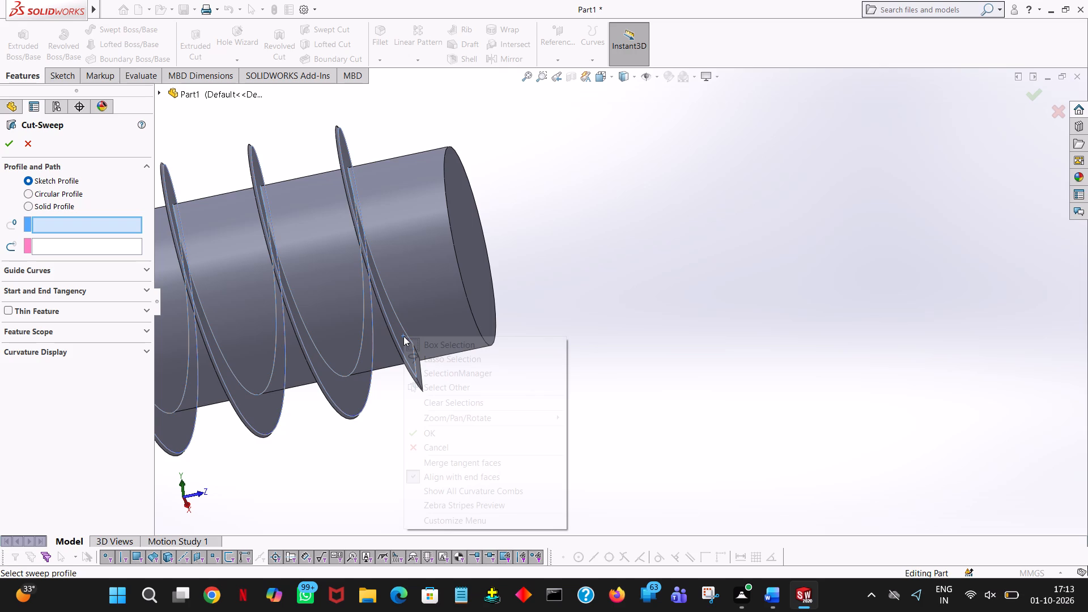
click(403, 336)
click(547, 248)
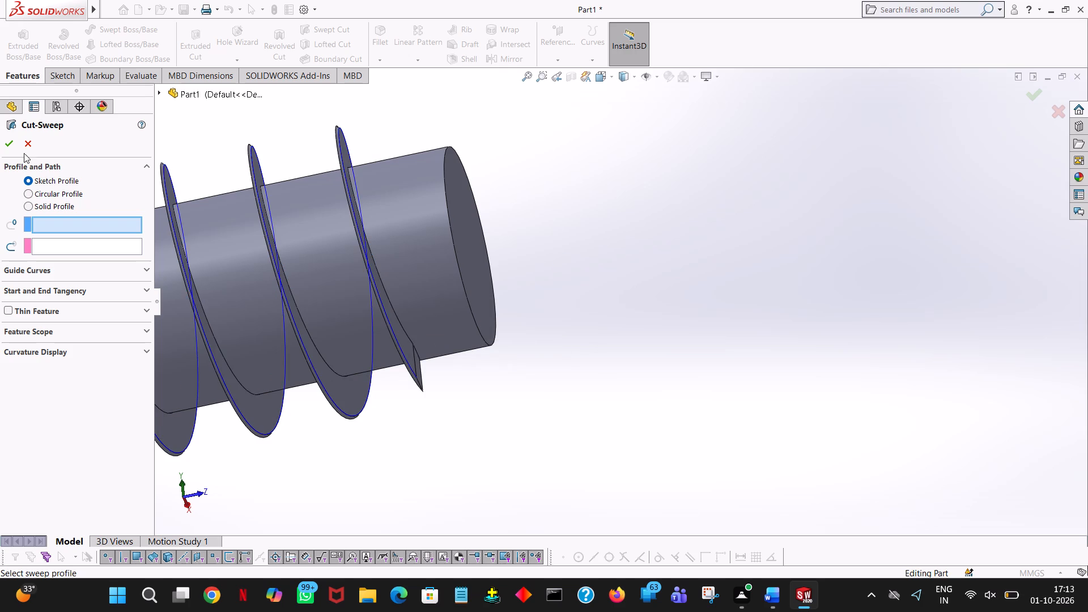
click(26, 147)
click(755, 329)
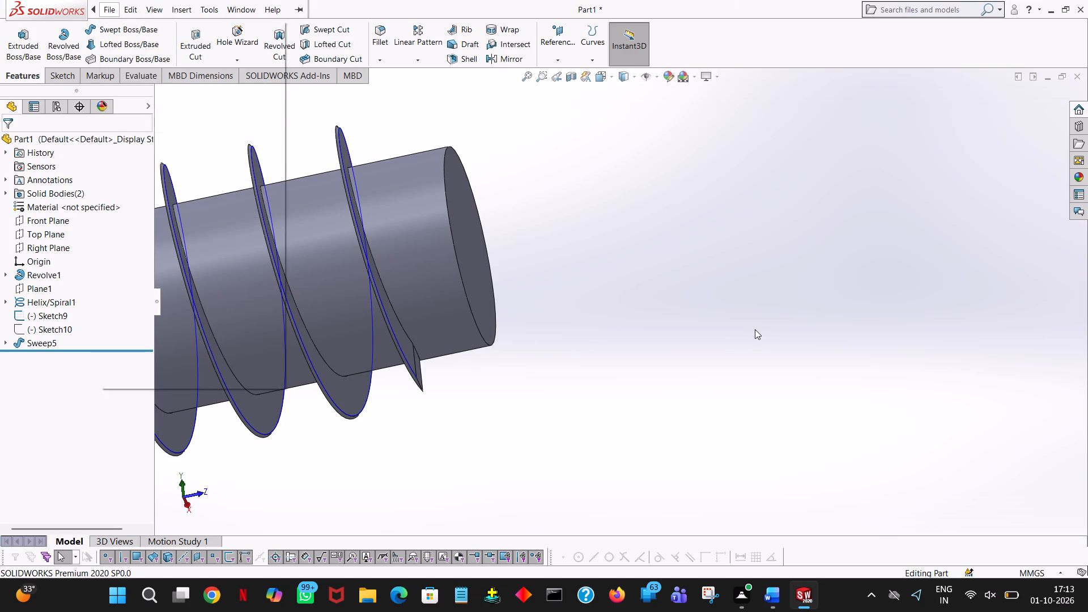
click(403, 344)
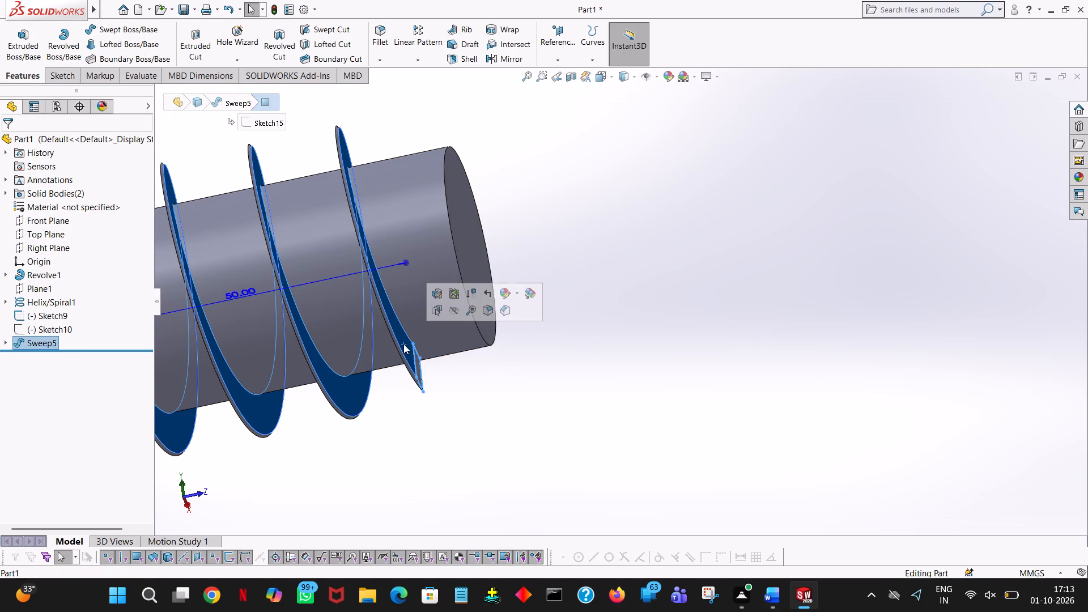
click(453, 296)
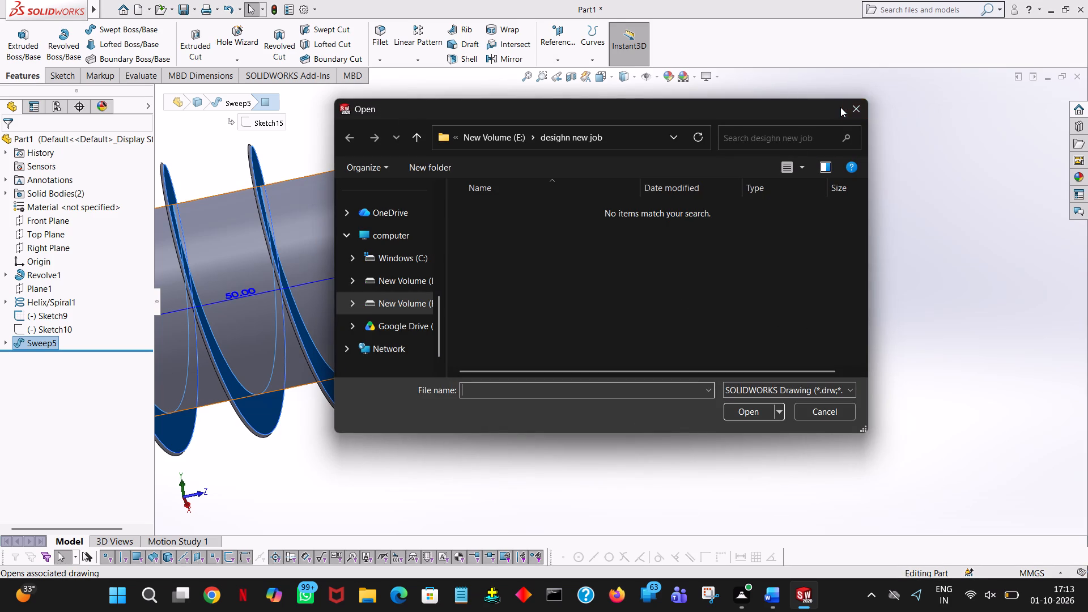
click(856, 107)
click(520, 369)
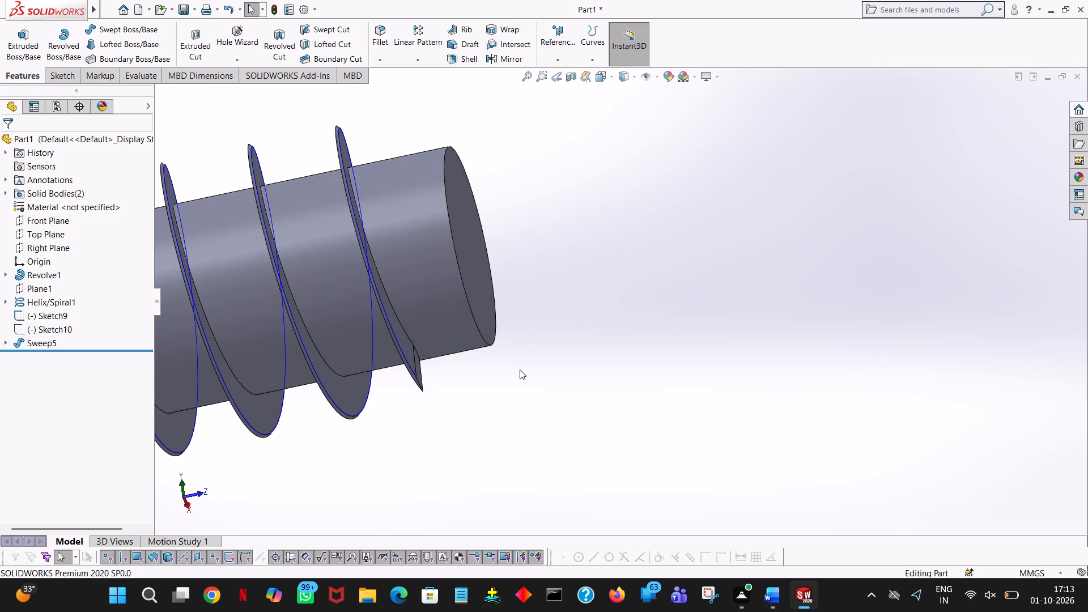
Undo the boss sweep that formed the helical thread.
middle_drag(458, 394, 411, 253)
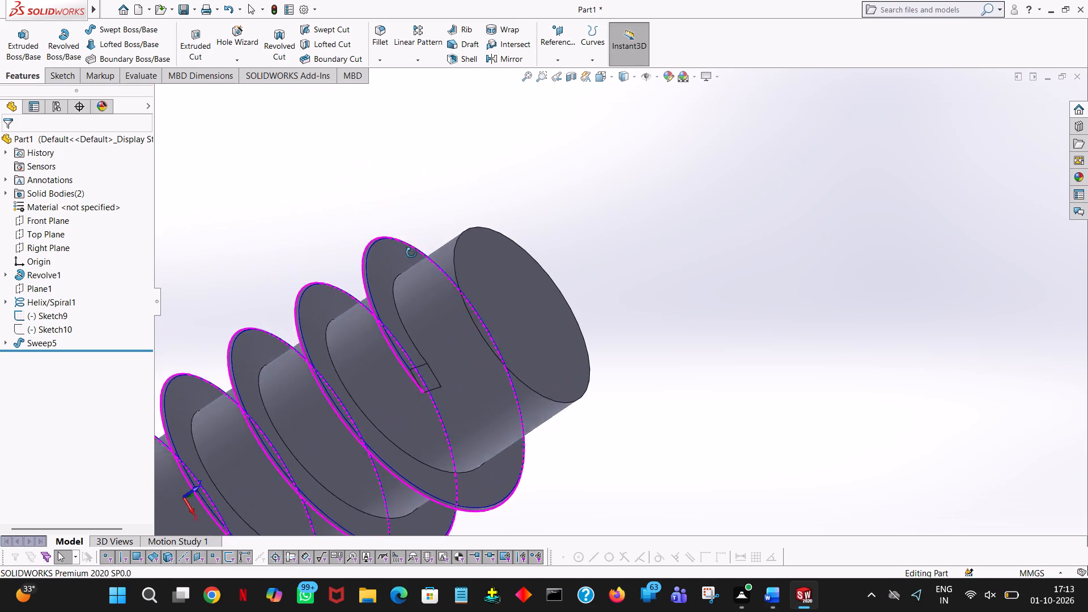
middle_drag(411, 253, 435, 231)
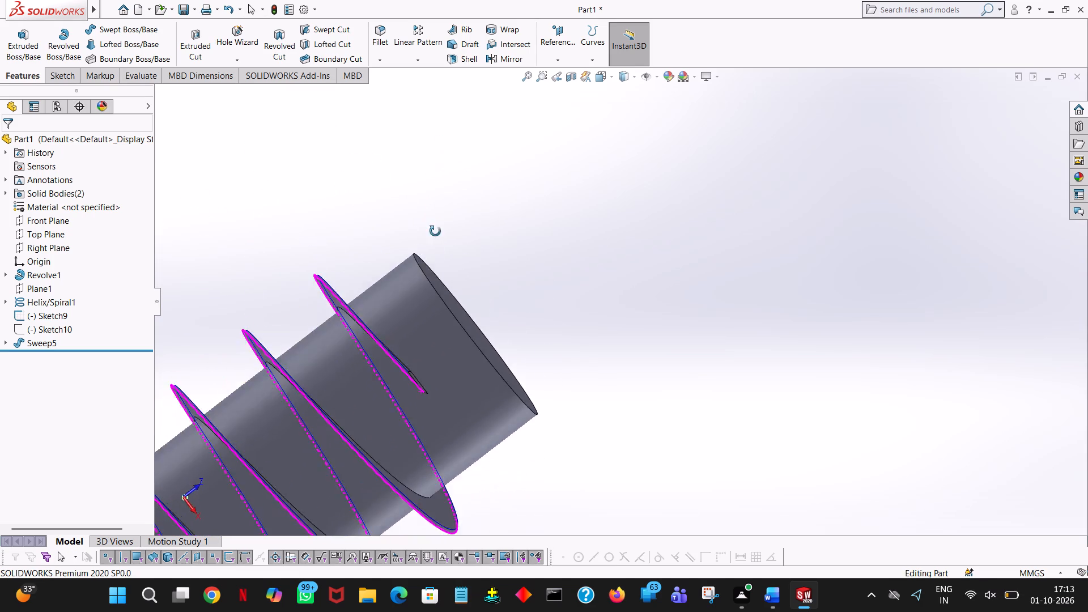
middle_drag(435, 231, 441, 200)
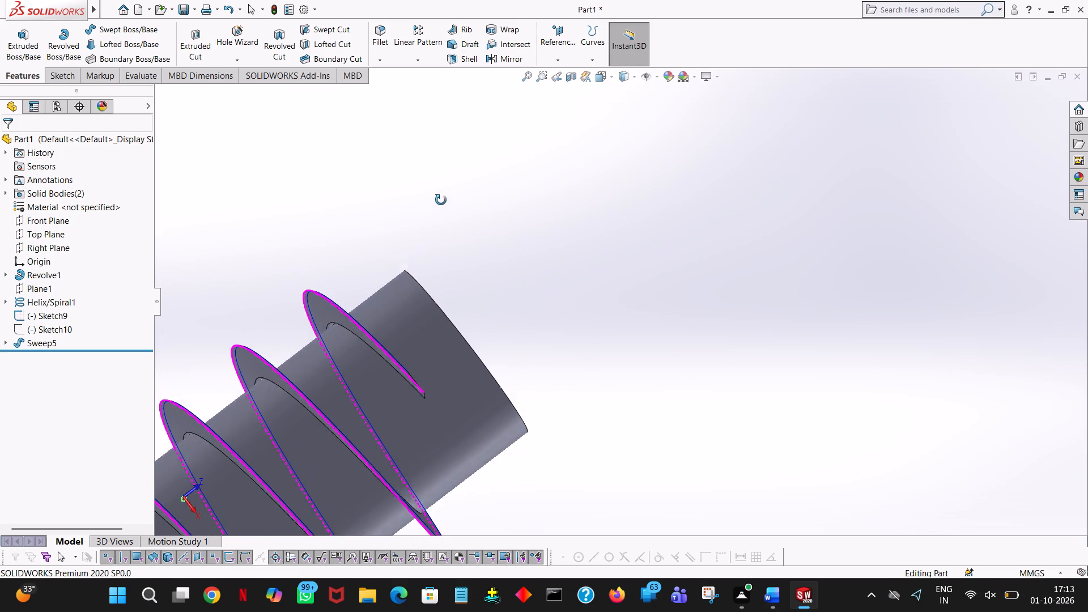
middle_drag(441, 200, 441, 191)
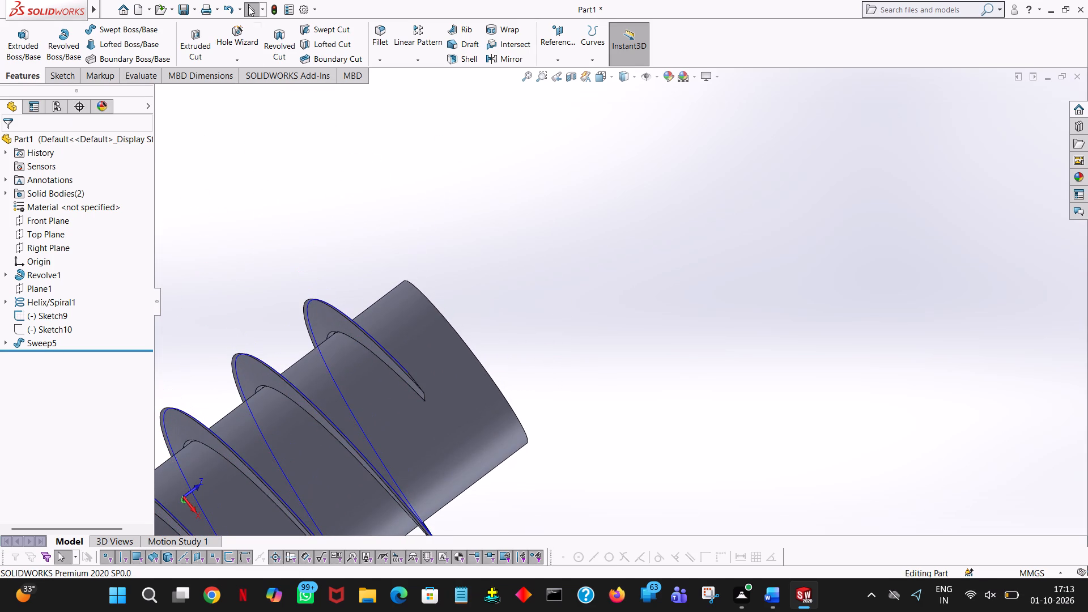
click(228, 0)
click(233, 12)
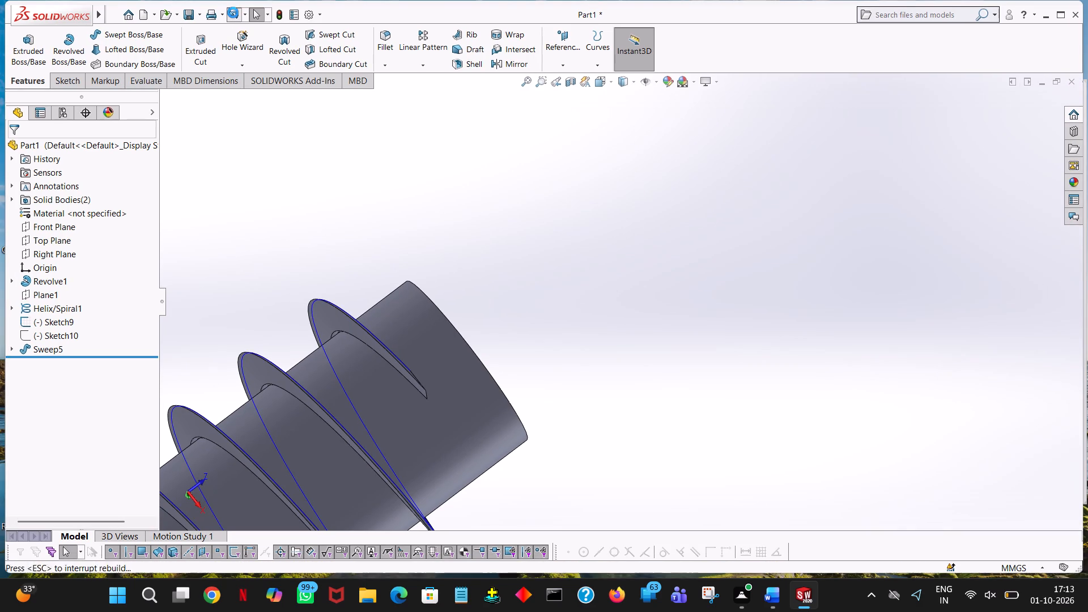
click(233, 12)
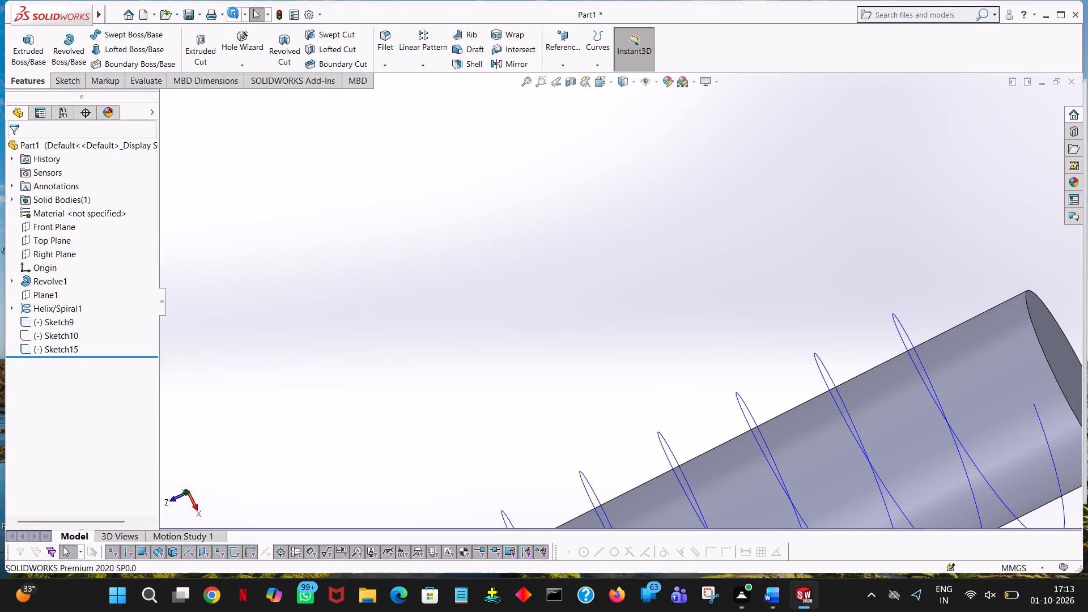
click(1062, 10)
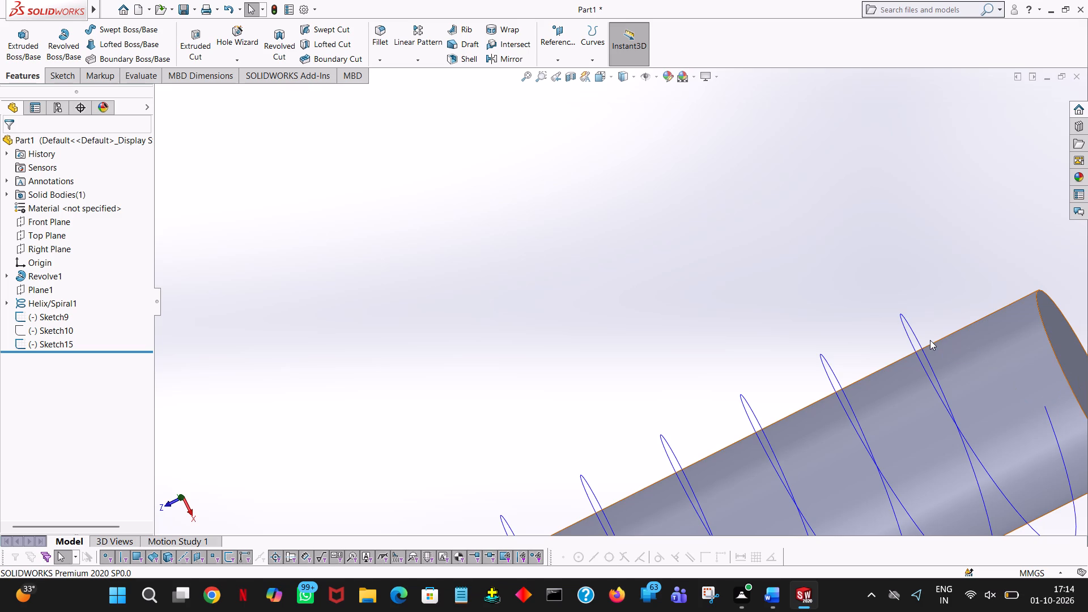
Start a new sketch on Plane1.
ctrl+scroll(930, 340, down, 6)
ctrl+scroll(930, 340, up, 8)
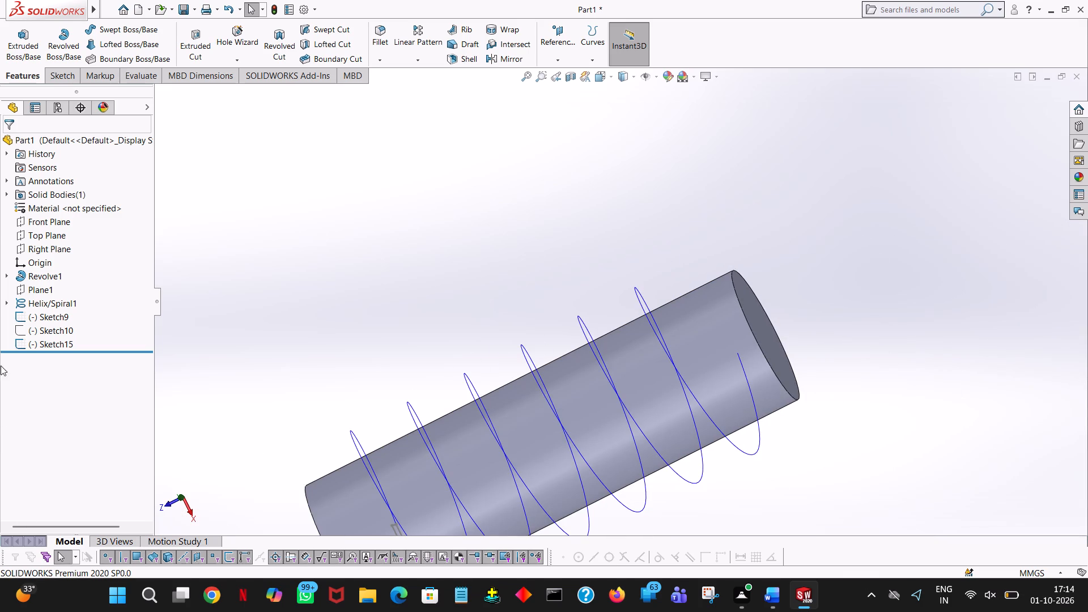
click(50, 288)
click(63, 274)
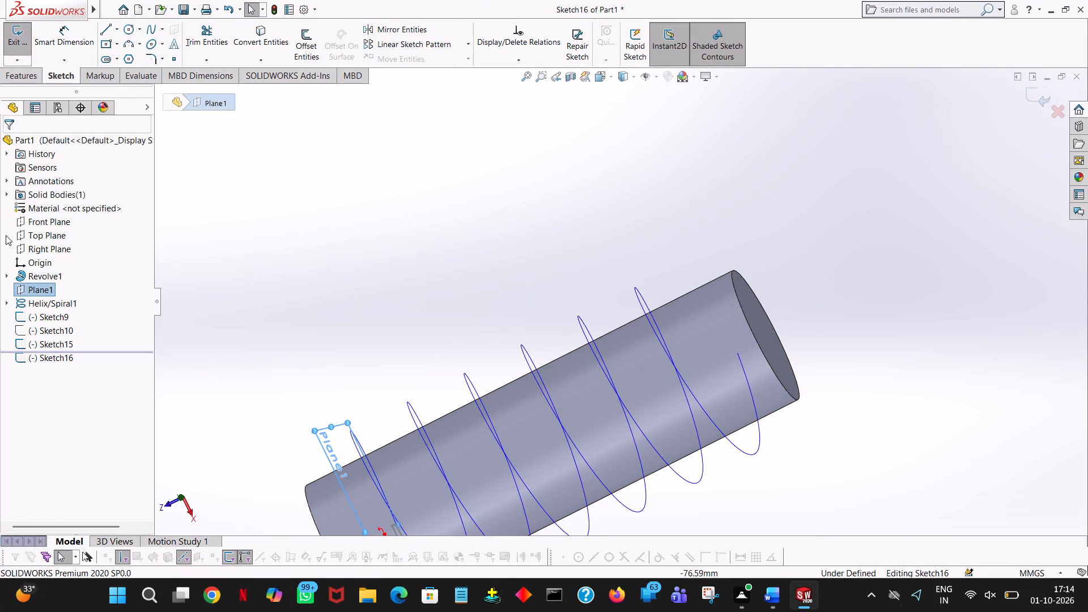
click(40, 291)
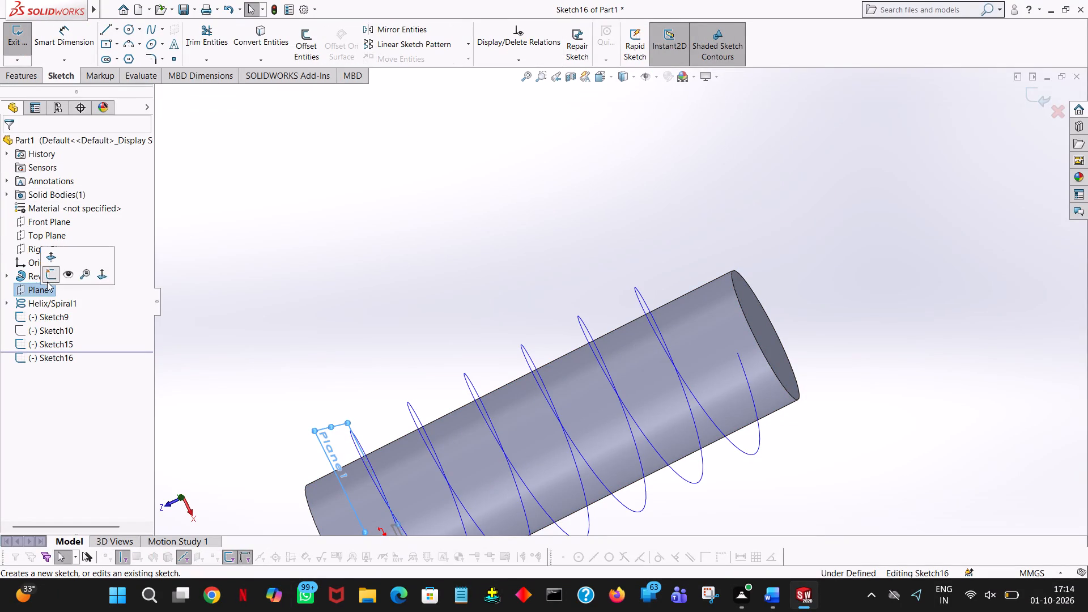
click(311, 261)
Hide the rectangular profile sketch, Sketch15, at the end of the helix.
middle_drag(836, 330, 848, 313)
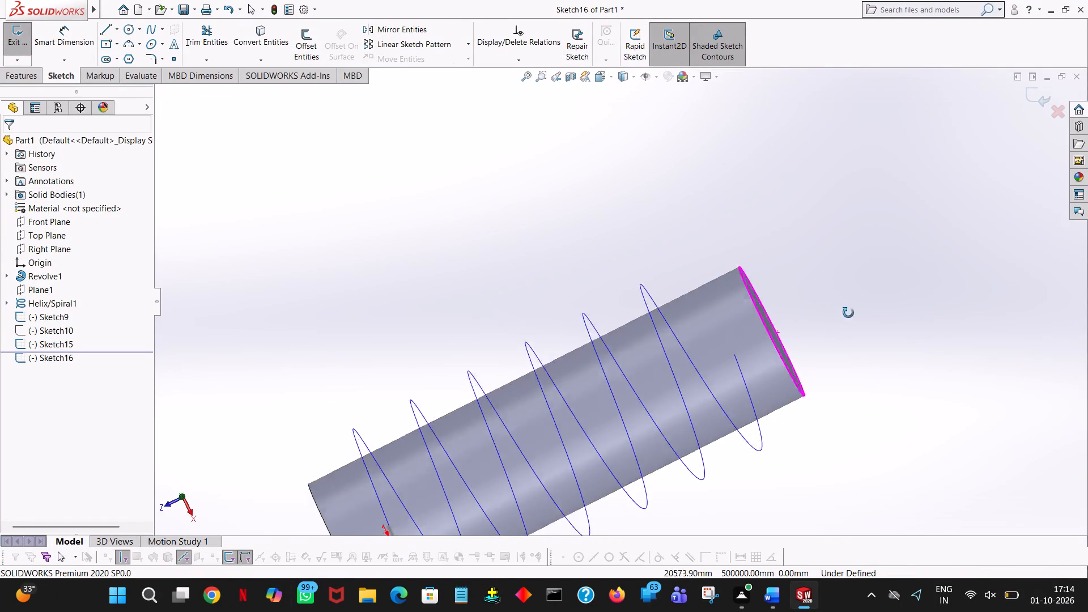
middle_drag(848, 313, 953, 257)
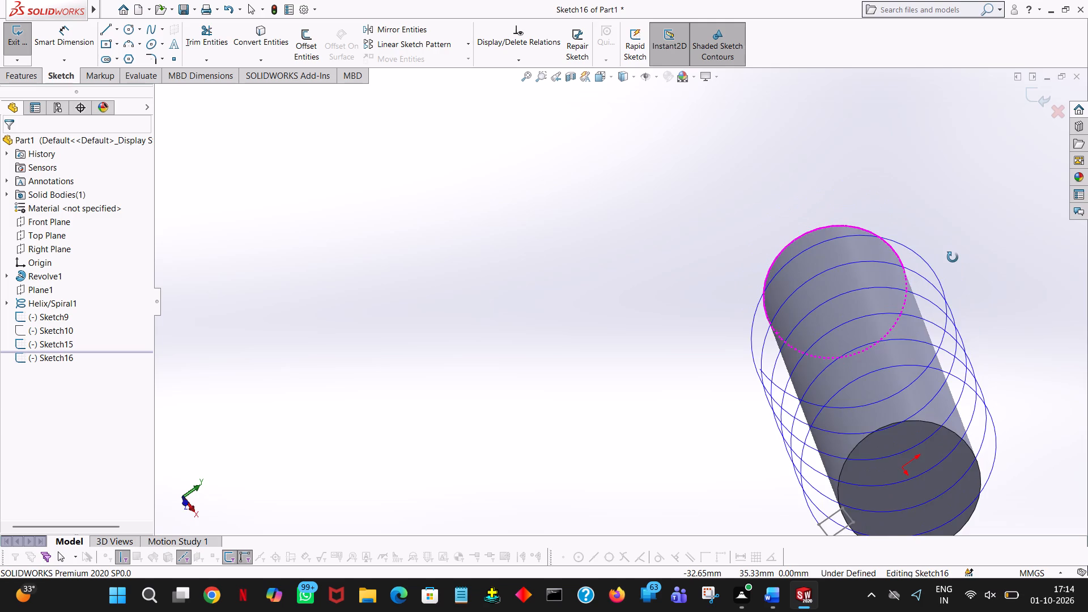
middle_drag(953, 257, 959, 194)
ctrl+scroll(877, 372, down, 4)
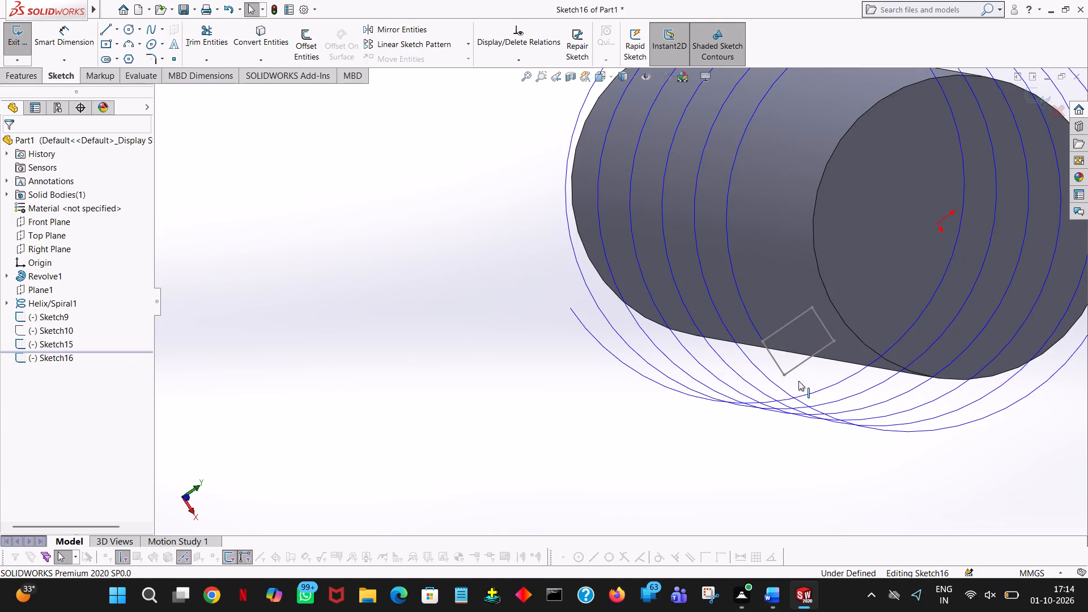
ctrl+scroll(681, 364, down, 7)
scroll(697, 371, left, 1)
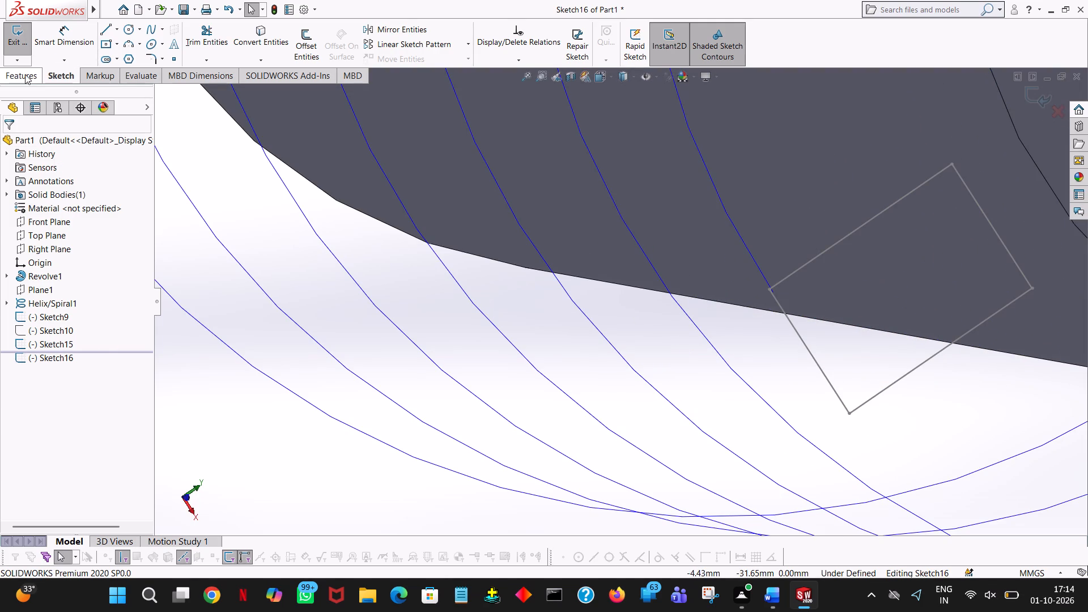
click(65, 340)
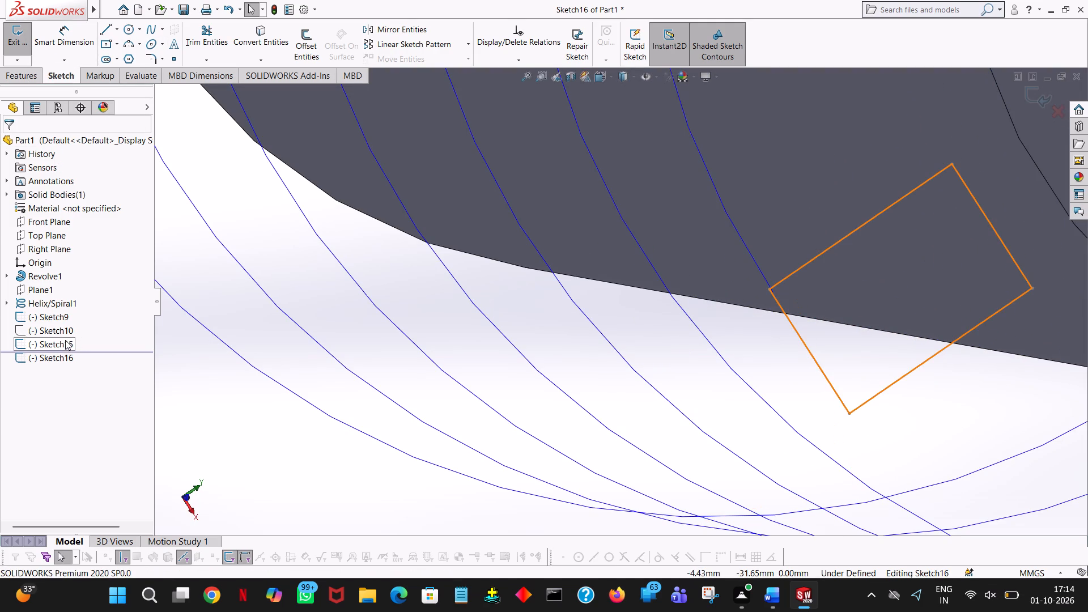
click(80, 328)
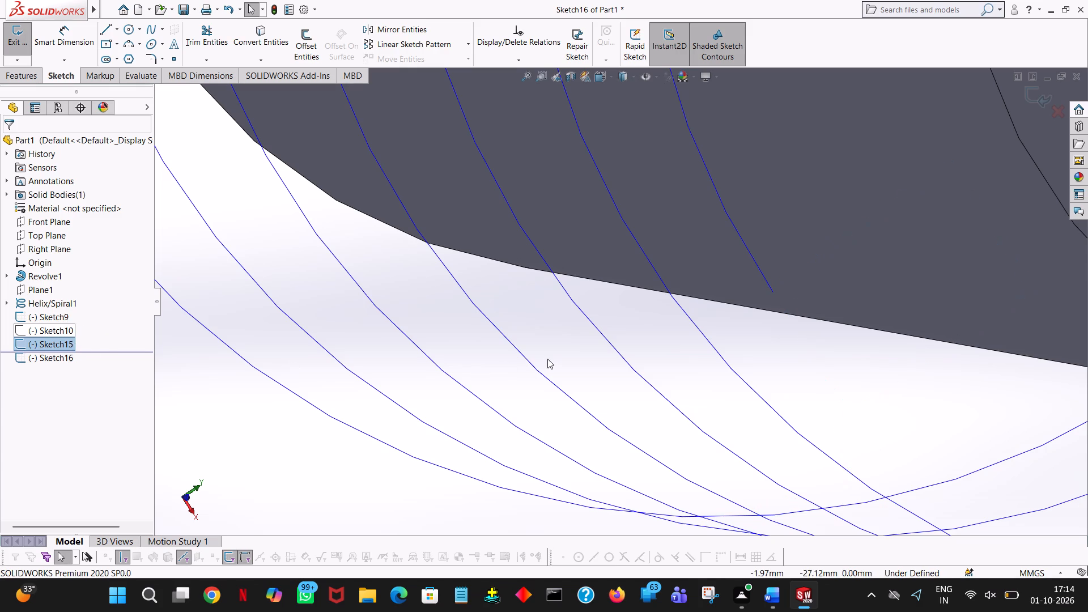
Examine the helix's free end near the shaft's end face from several angles.
middle_drag(690, 358, 714, 362)
ctrl+scroll(714, 362, down, 8)
ctrl+scroll(714, 362, up, 10)
ctrl+scroll(333, 233, up, 4)
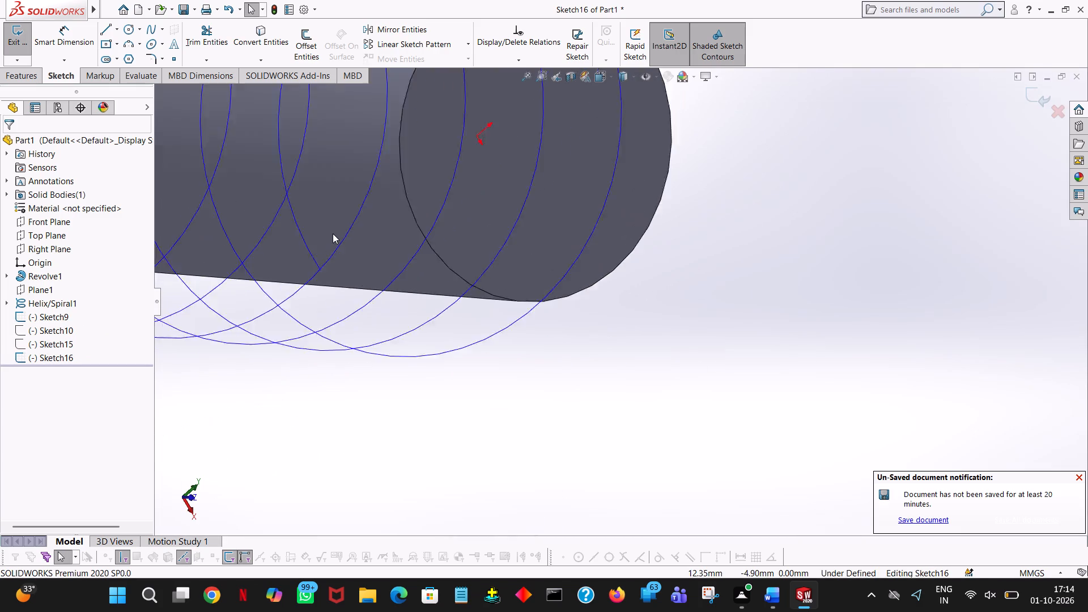
ctrl+scroll(333, 233, up, 5)
ctrl+scroll(438, 262, down, 1)
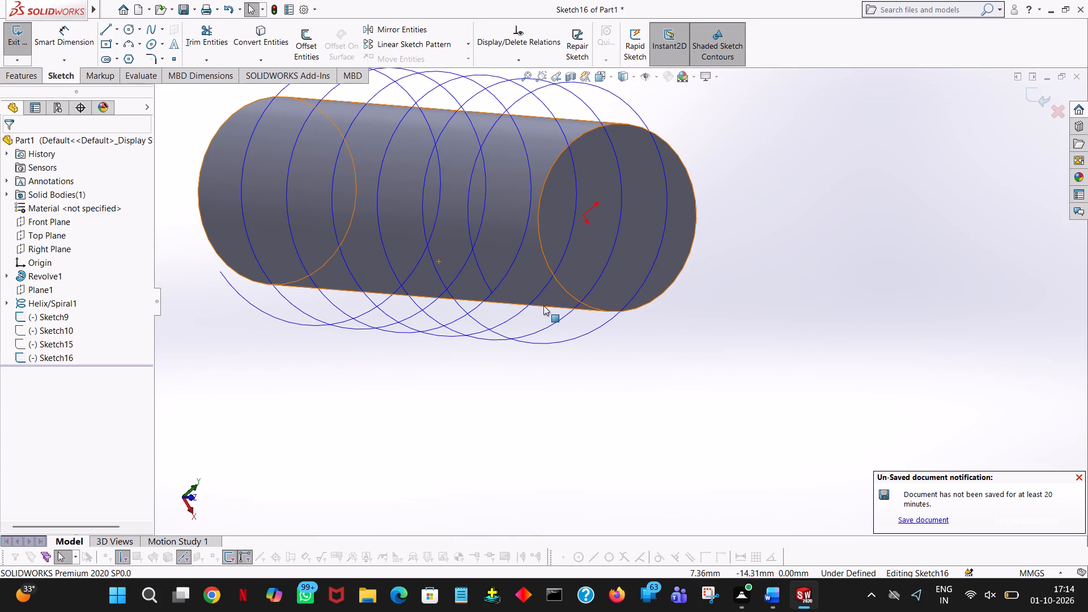
middle_drag(544, 305, 572, 263)
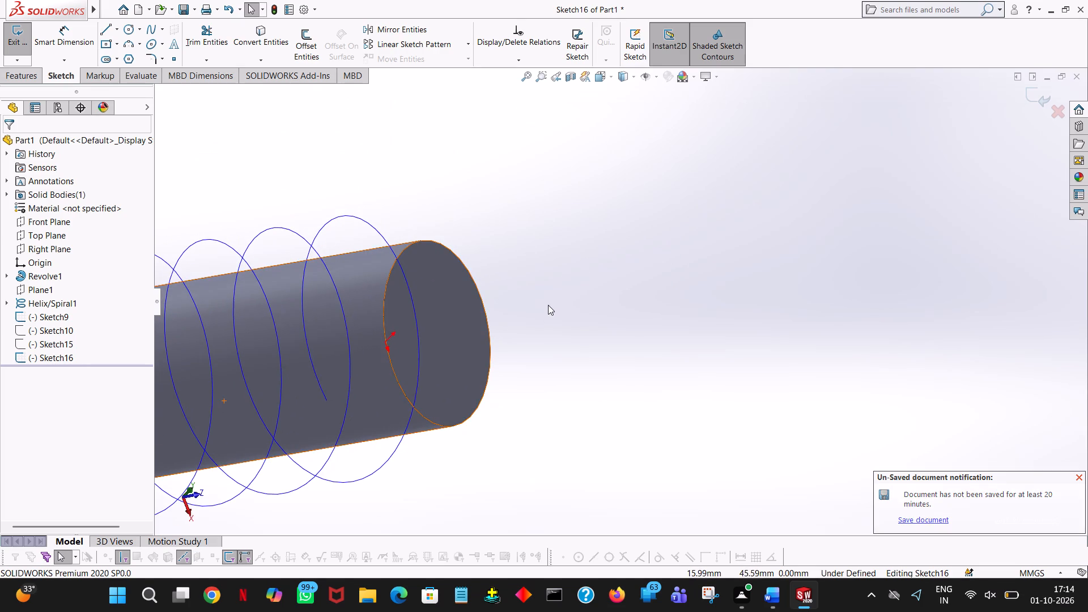
ctrl+scroll(543, 333, down, 2)
ctrl+scroll(492, 352, up, 3)
ctrl+scroll(297, 457, up, 1)
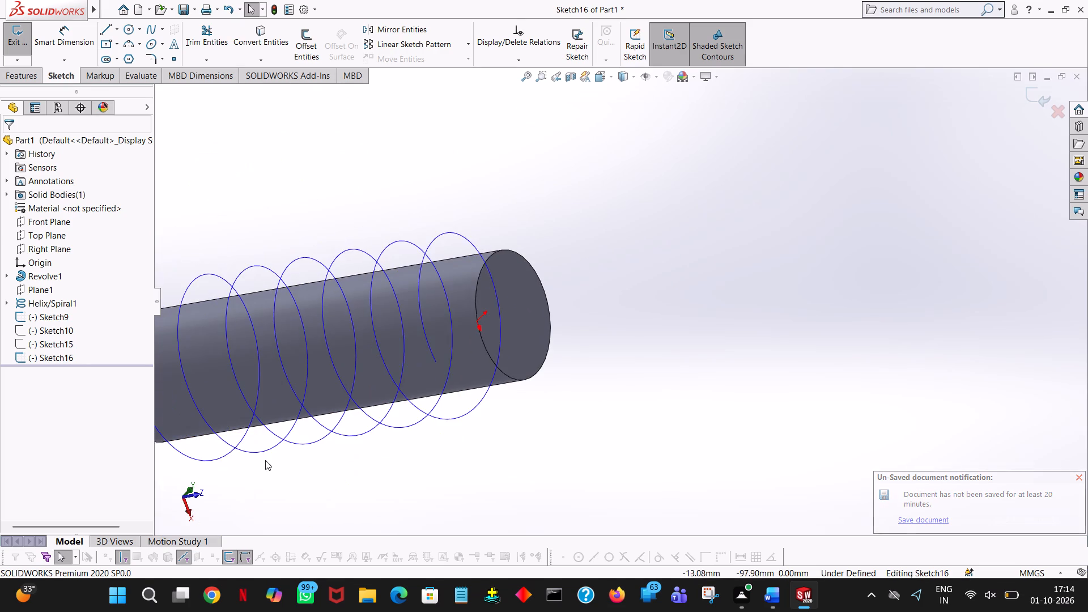
middle_drag(272, 460, 314, 435)
ctrl+scroll(499, 399, down, 3)
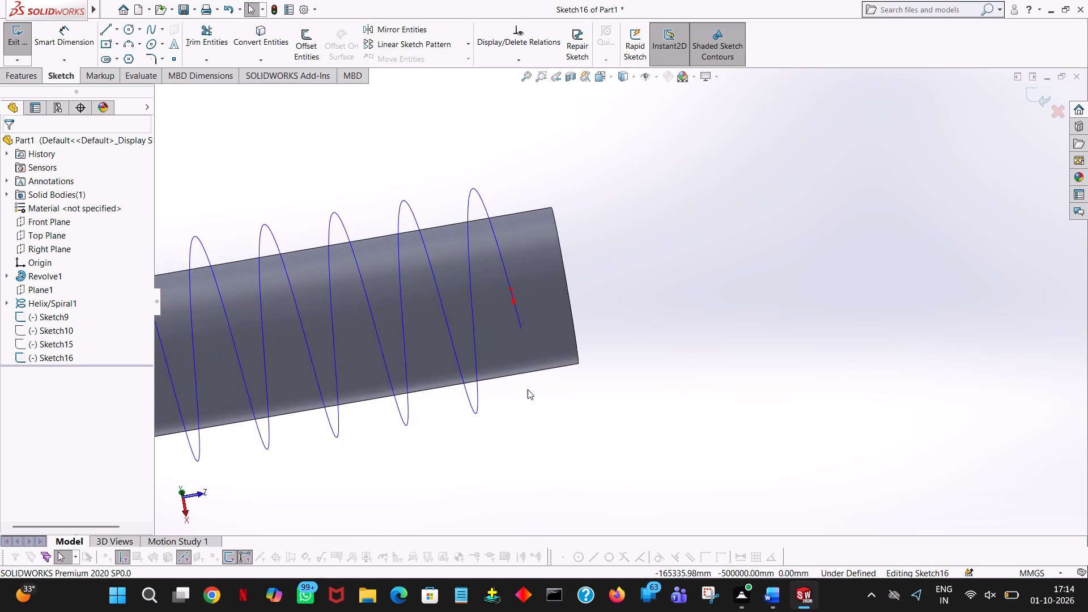
ctrl+scroll(528, 389, down, 2)
ctrl+scroll(572, 245, down, 4)
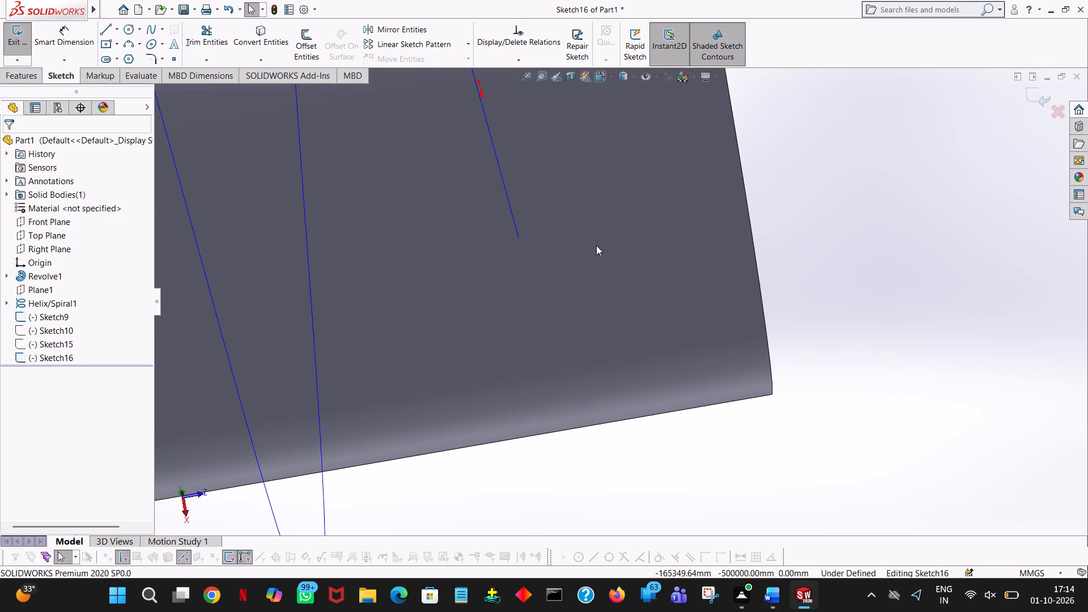
ctrl+scroll(596, 245, up, 4)
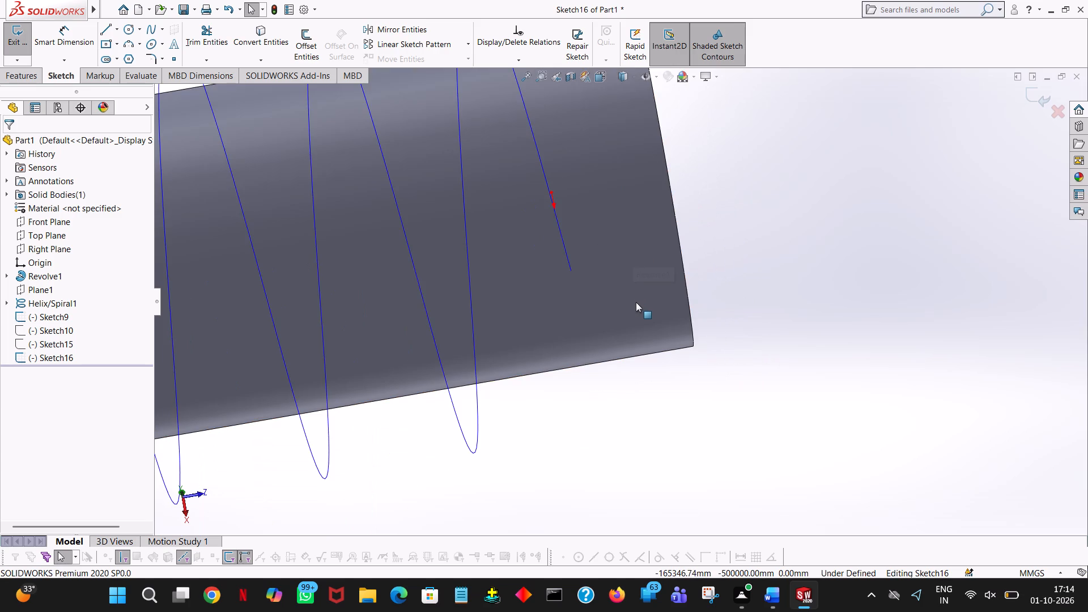
ctrl+scroll(636, 302, down, 2)
Sketch a vertical line starting at the helix's free end and set its length to 3 mm.
ctrl+middle_drag(636, 302, 635, 302)
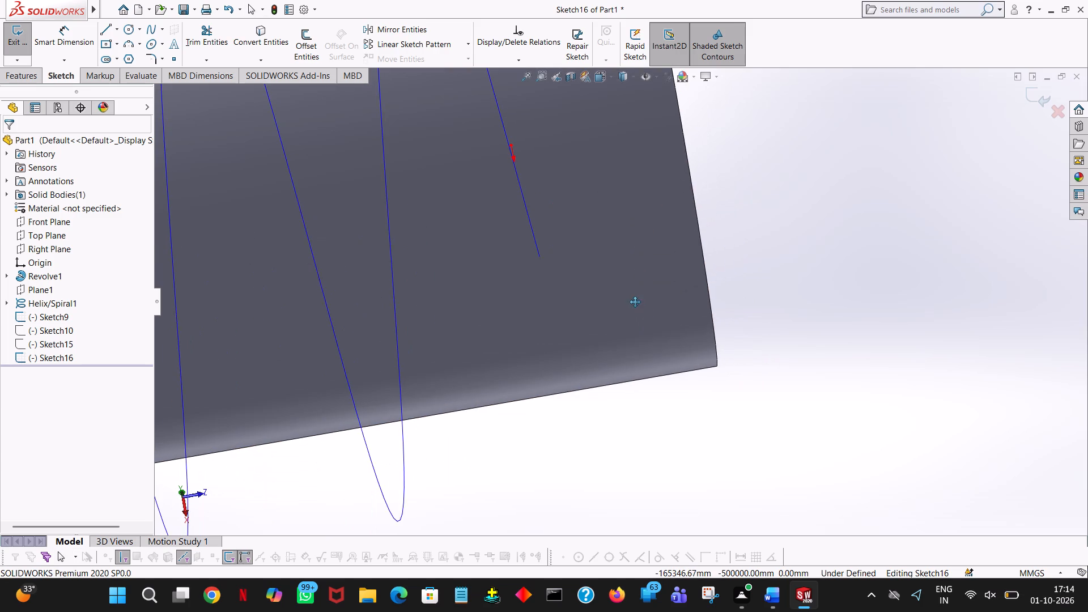
ctrl+middle_drag(635, 302, 631, 357)
middle_drag(631, 357, 615, 346)
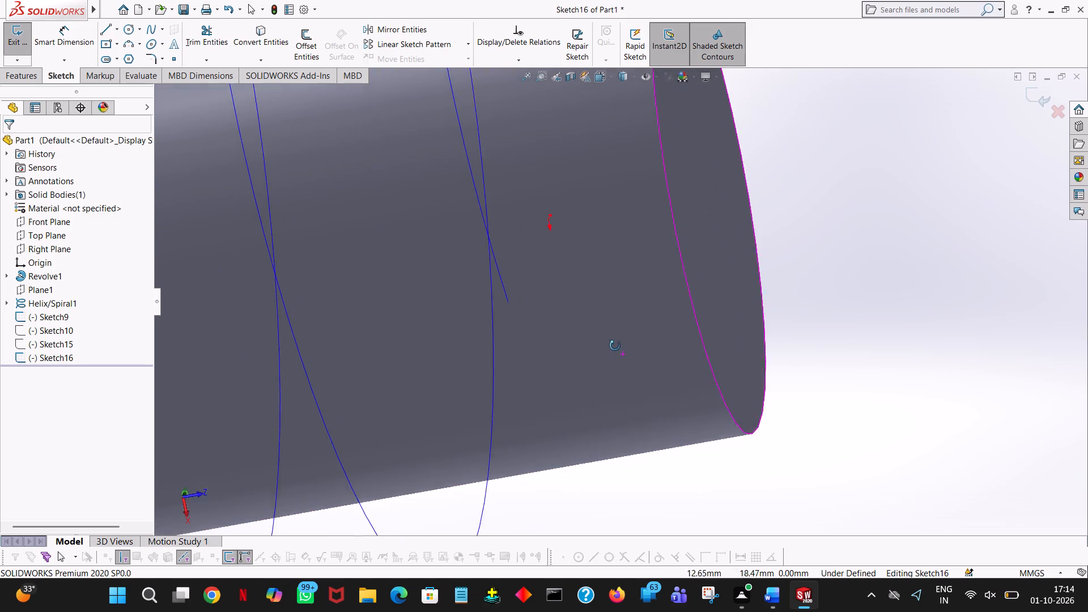
middle_drag(615, 346, 600, 370)
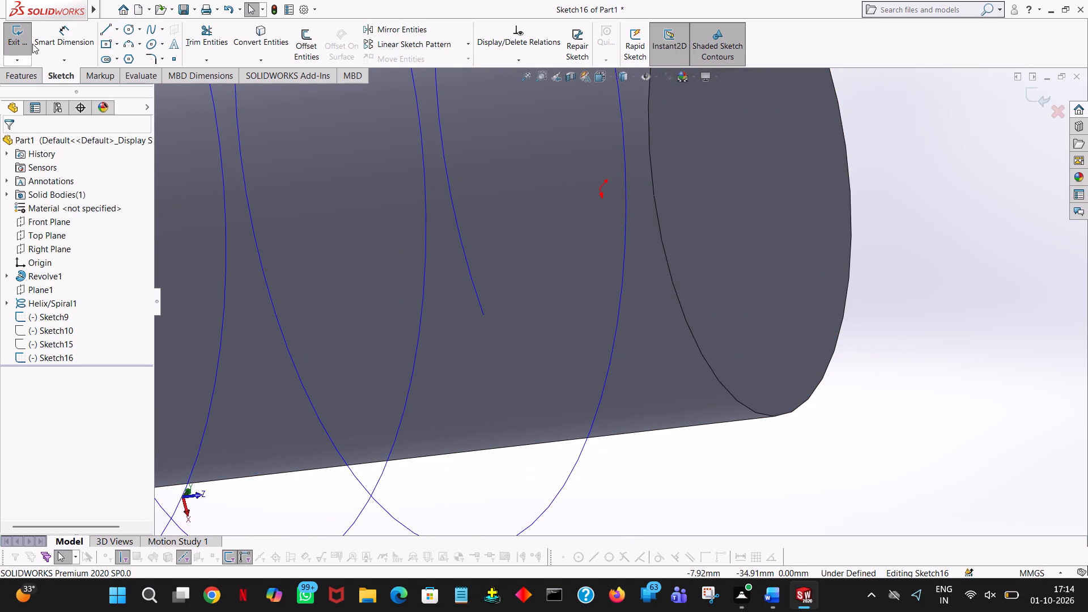
click(99, 31)
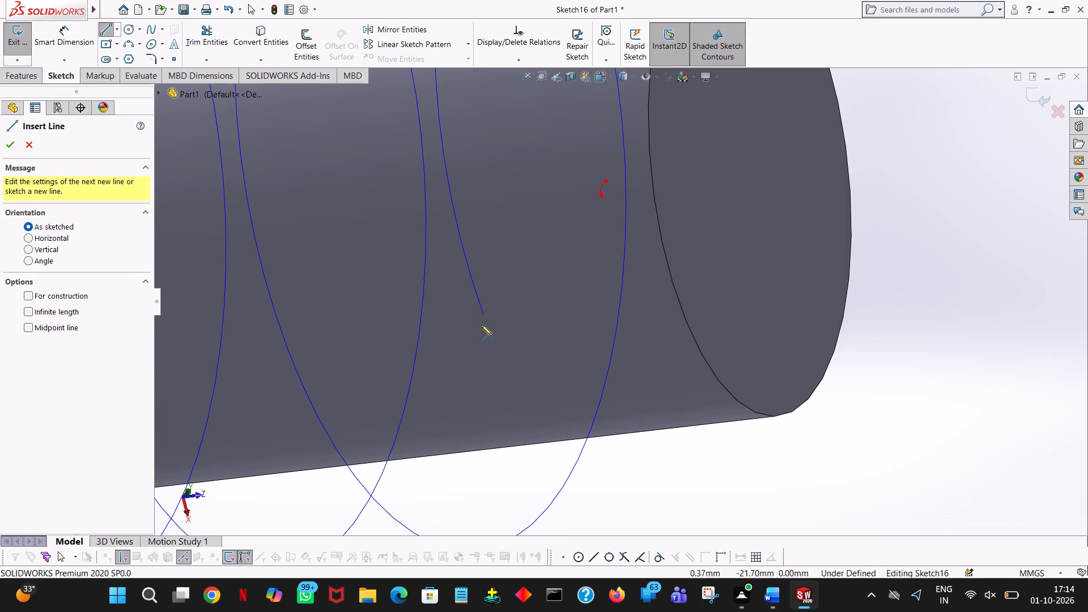
click(483, 314)
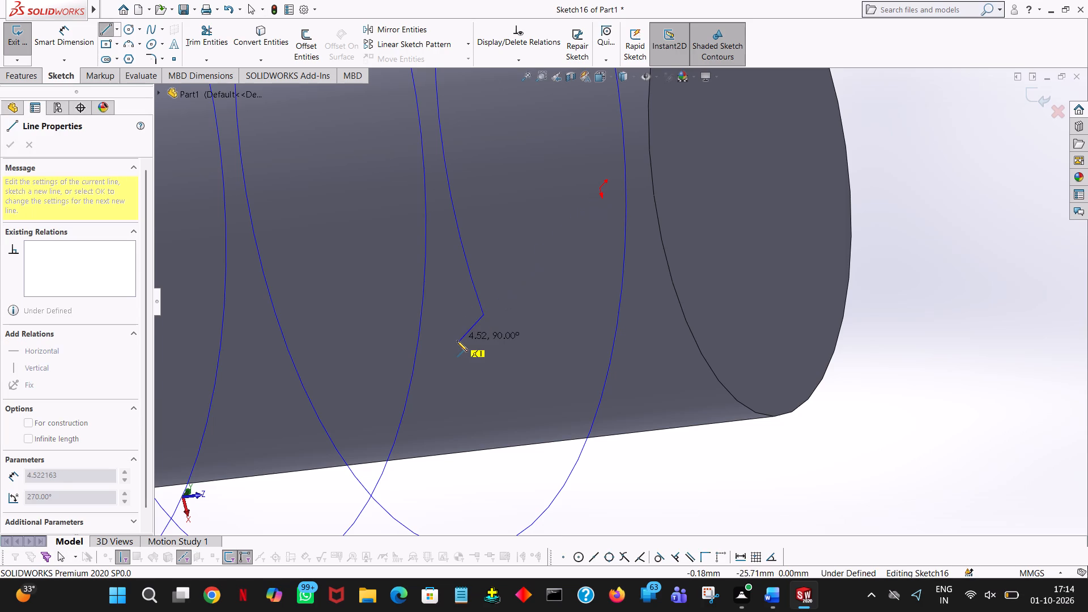
click(457, 341)
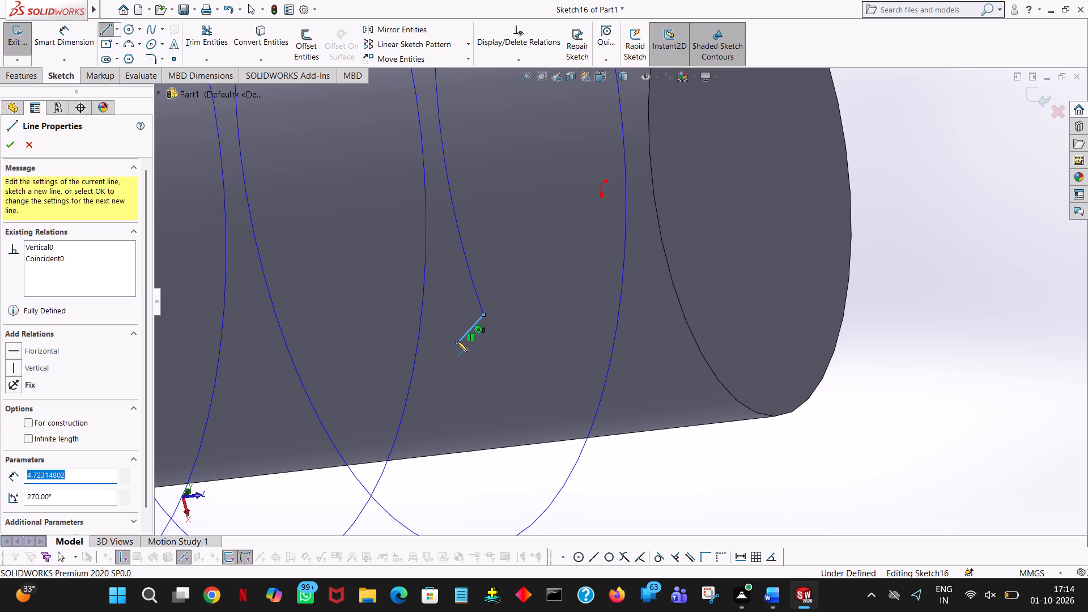
key(3)
key(Return)
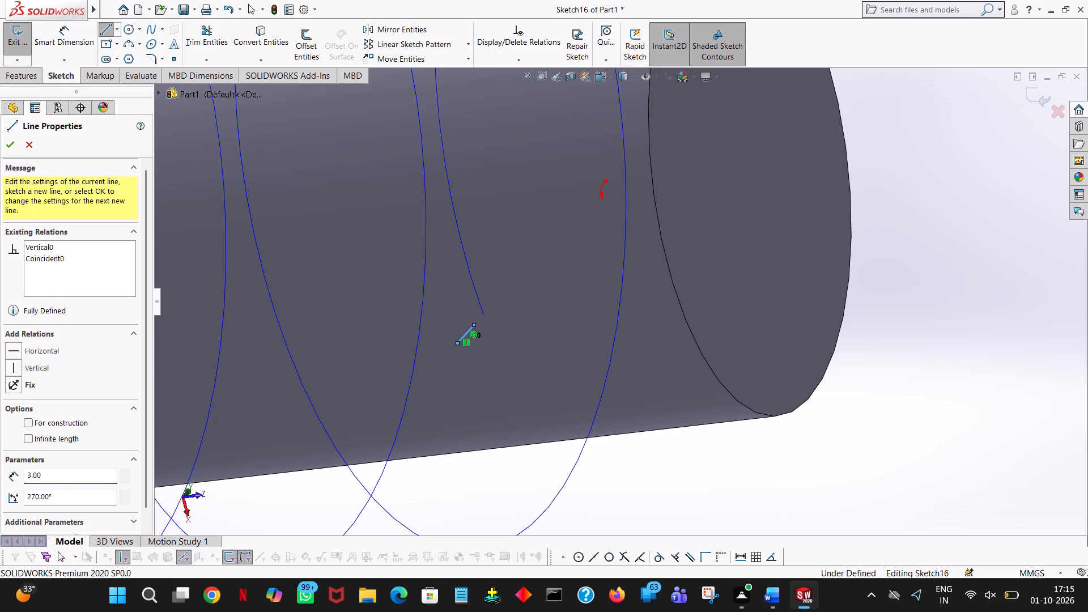
right_click(457, 341)
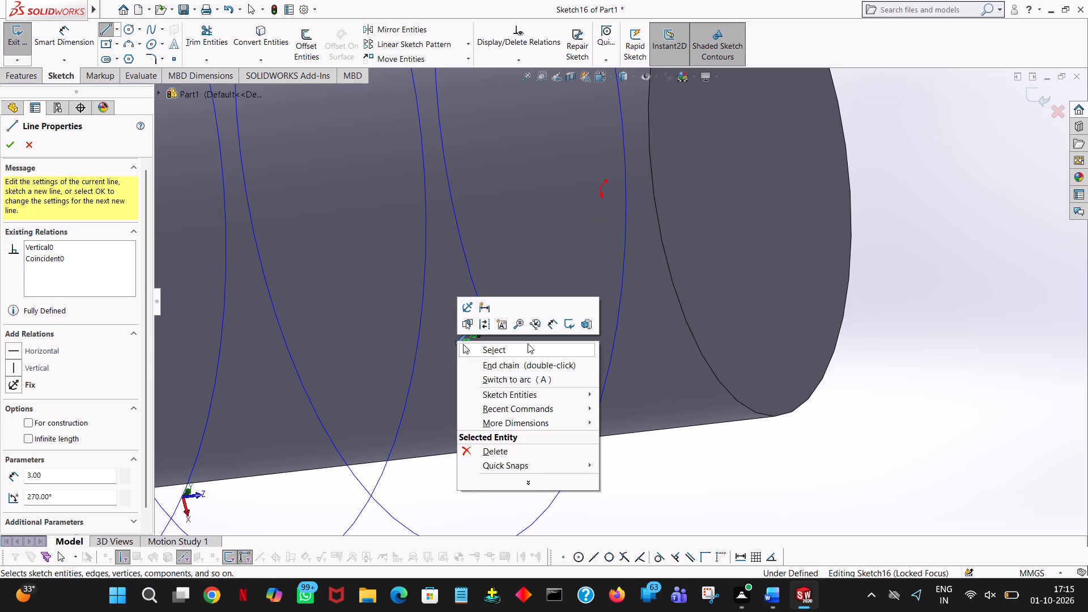
click(528, 343)
click(201, 26)
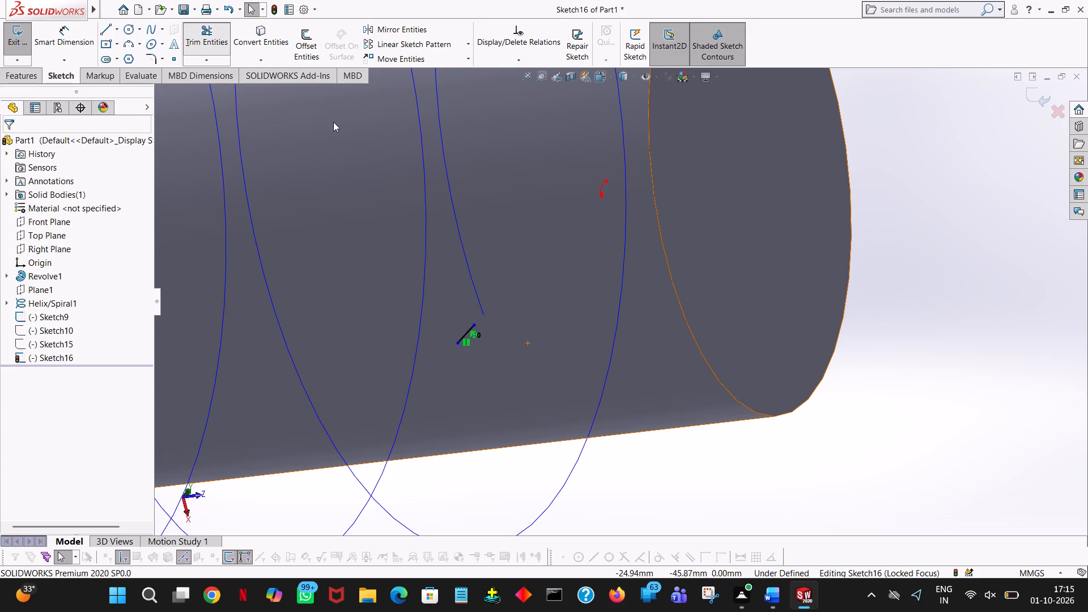
Trim away the 3 mm vertical line near the helix's free end.
click(466, 337)
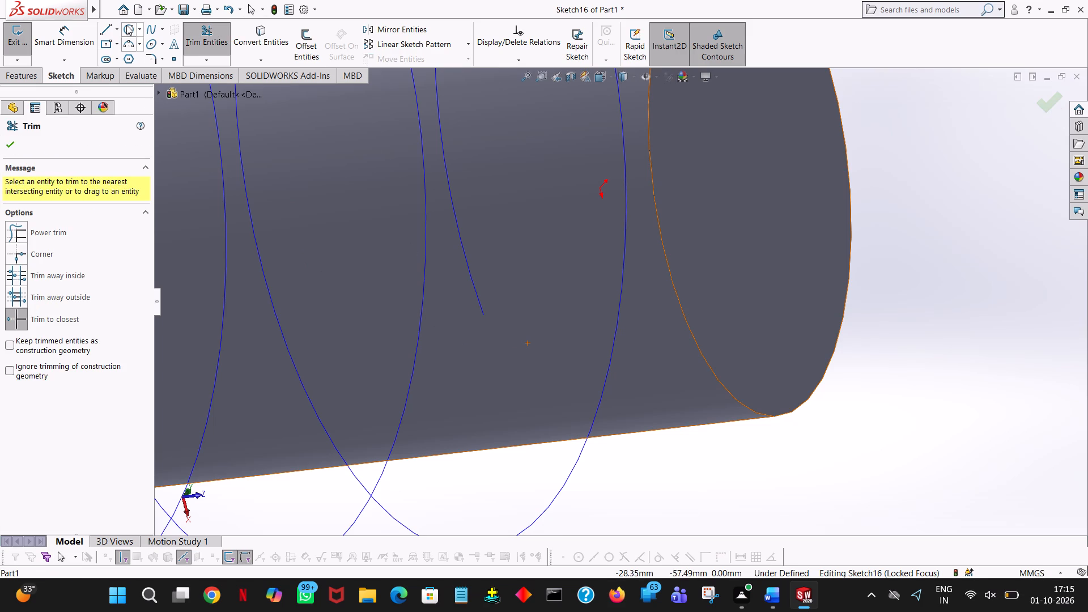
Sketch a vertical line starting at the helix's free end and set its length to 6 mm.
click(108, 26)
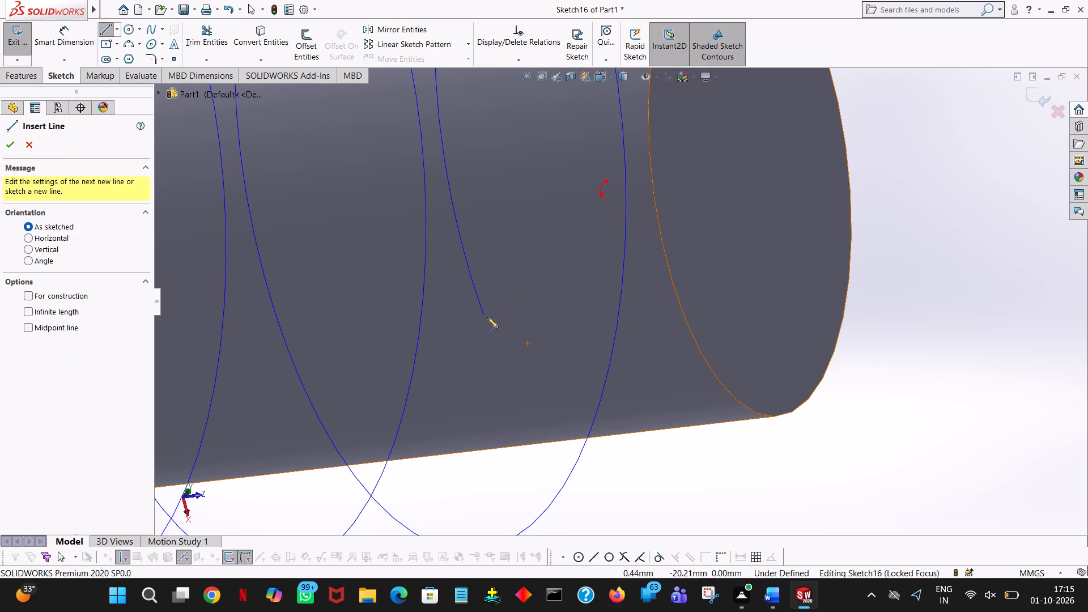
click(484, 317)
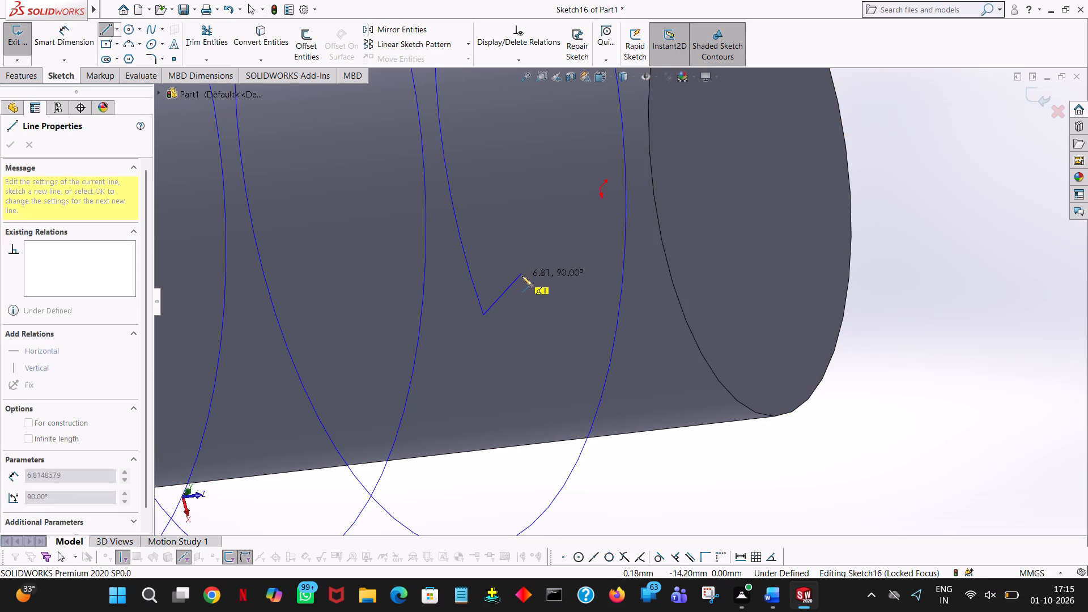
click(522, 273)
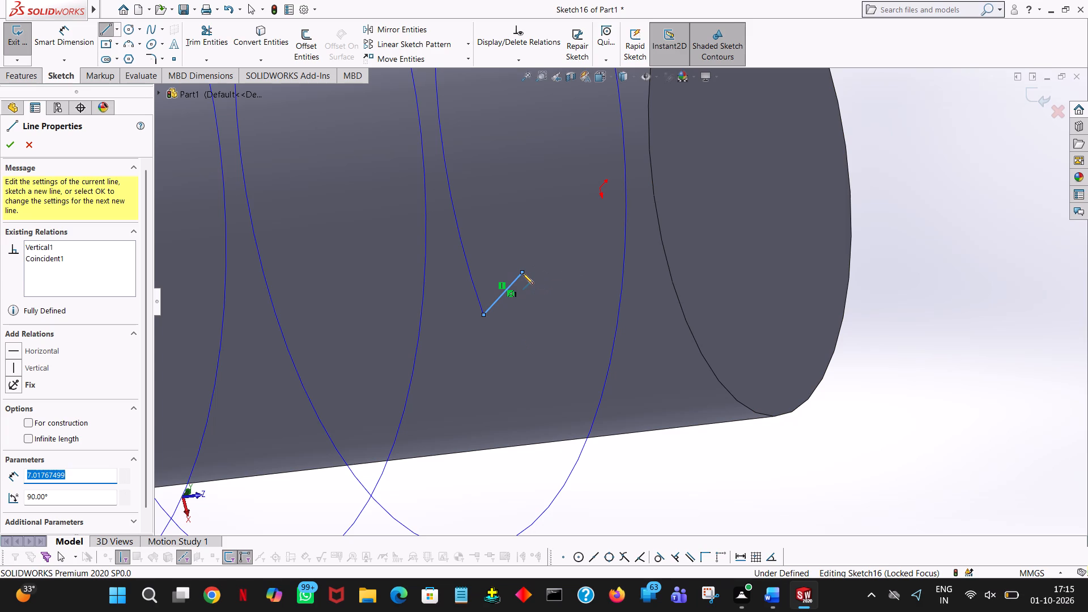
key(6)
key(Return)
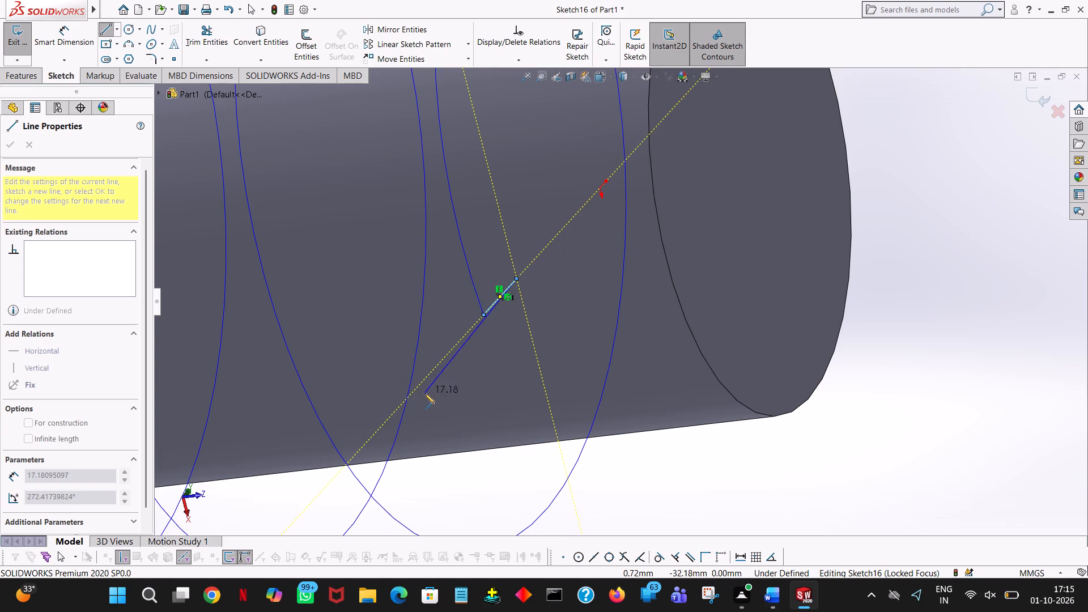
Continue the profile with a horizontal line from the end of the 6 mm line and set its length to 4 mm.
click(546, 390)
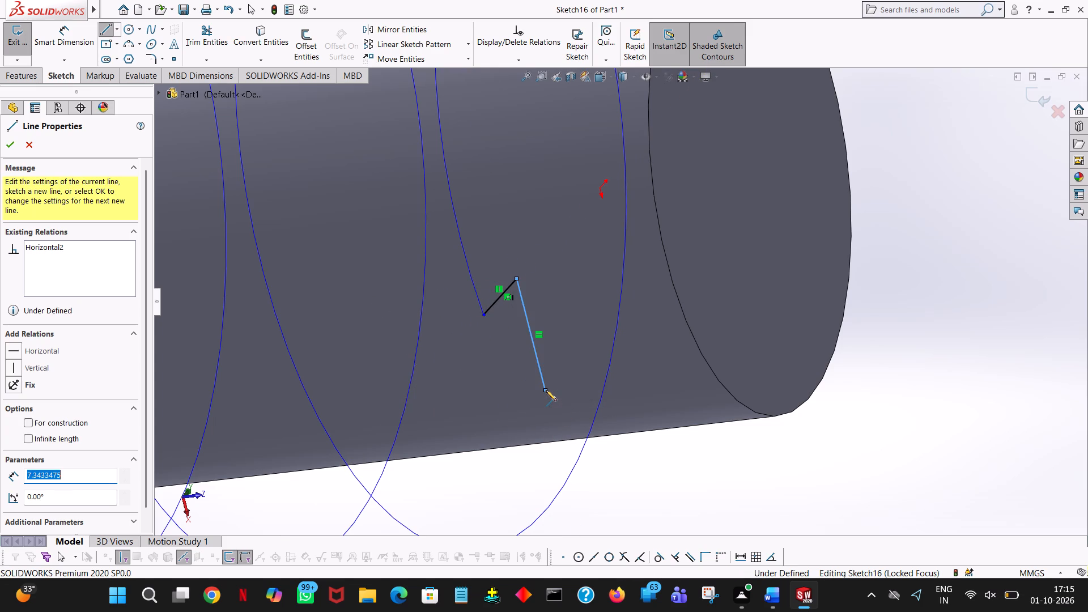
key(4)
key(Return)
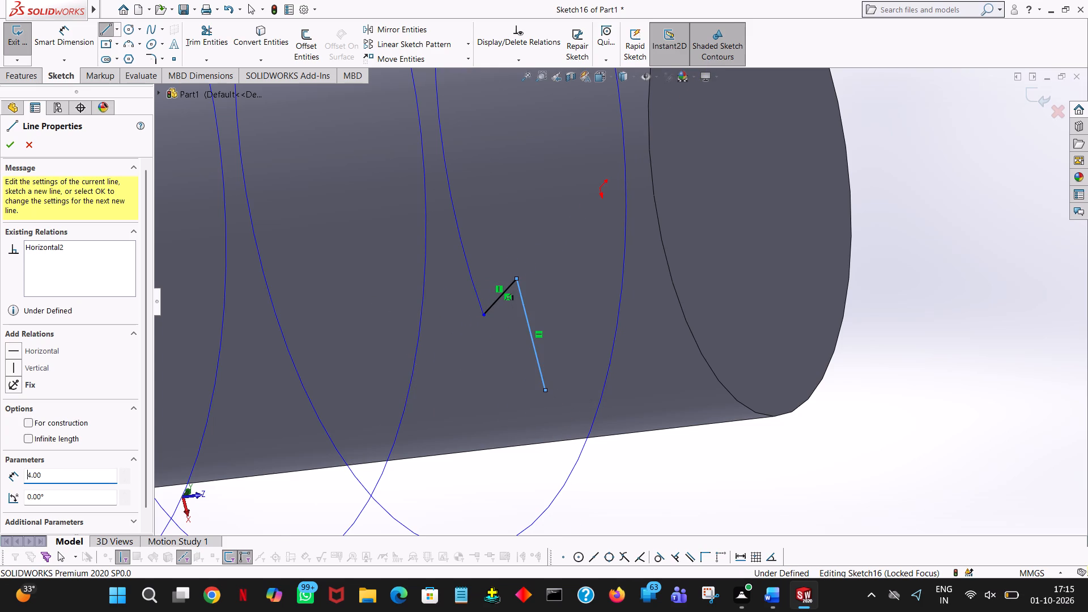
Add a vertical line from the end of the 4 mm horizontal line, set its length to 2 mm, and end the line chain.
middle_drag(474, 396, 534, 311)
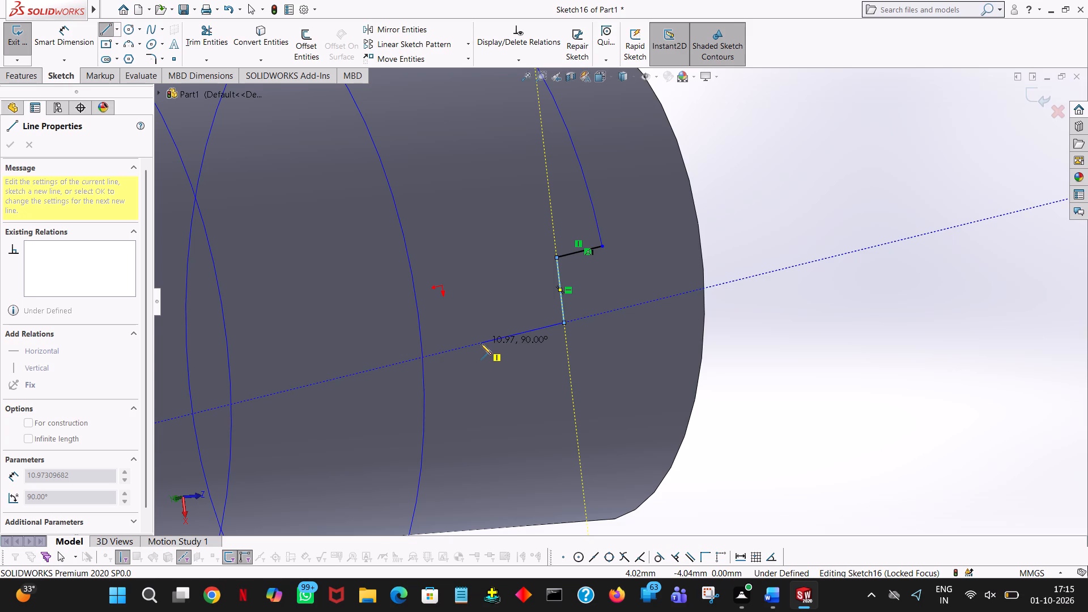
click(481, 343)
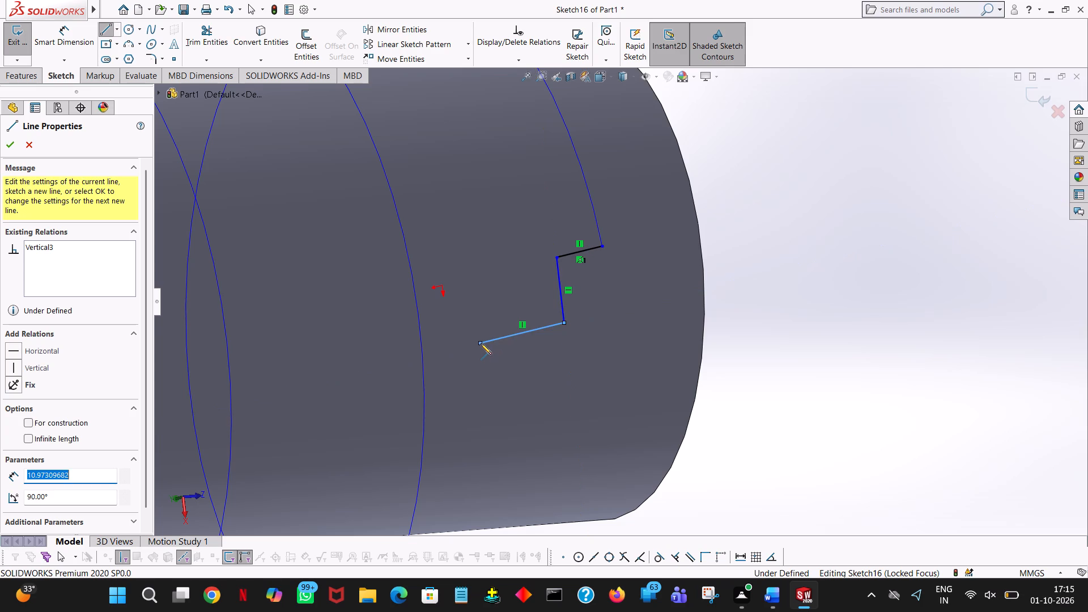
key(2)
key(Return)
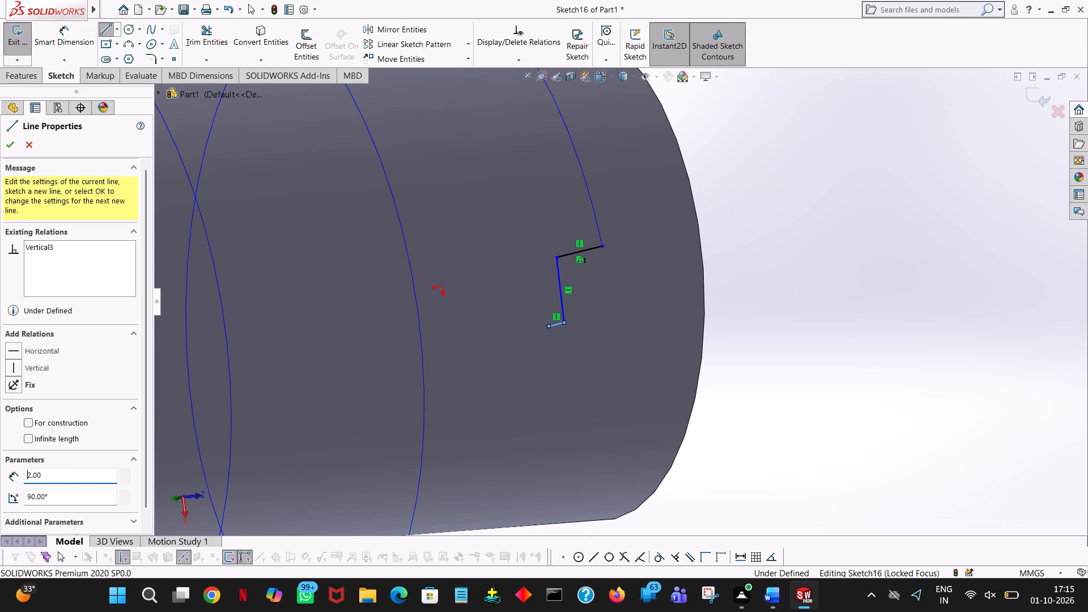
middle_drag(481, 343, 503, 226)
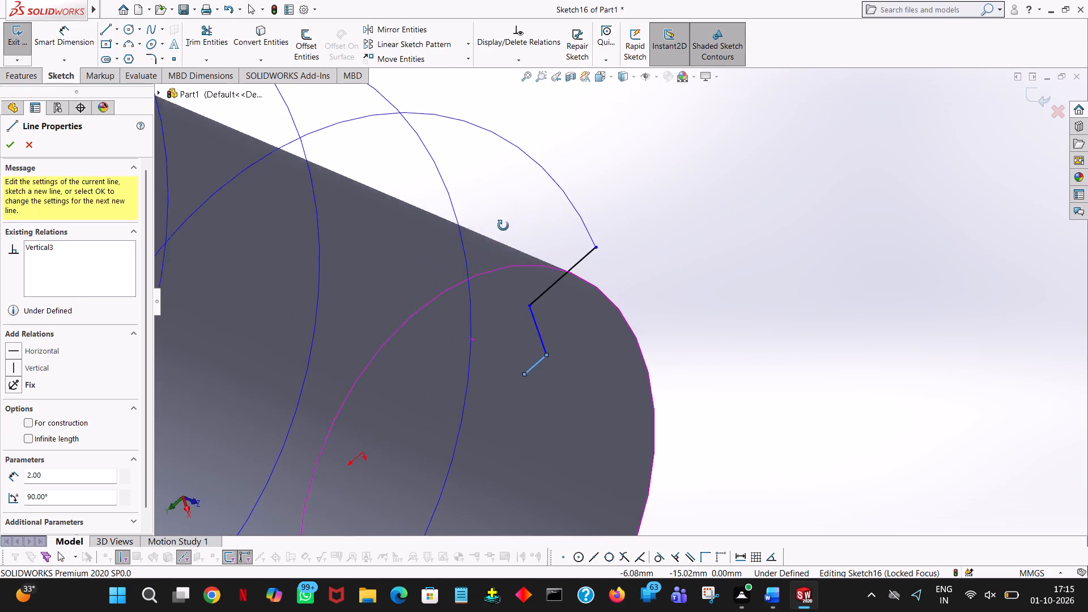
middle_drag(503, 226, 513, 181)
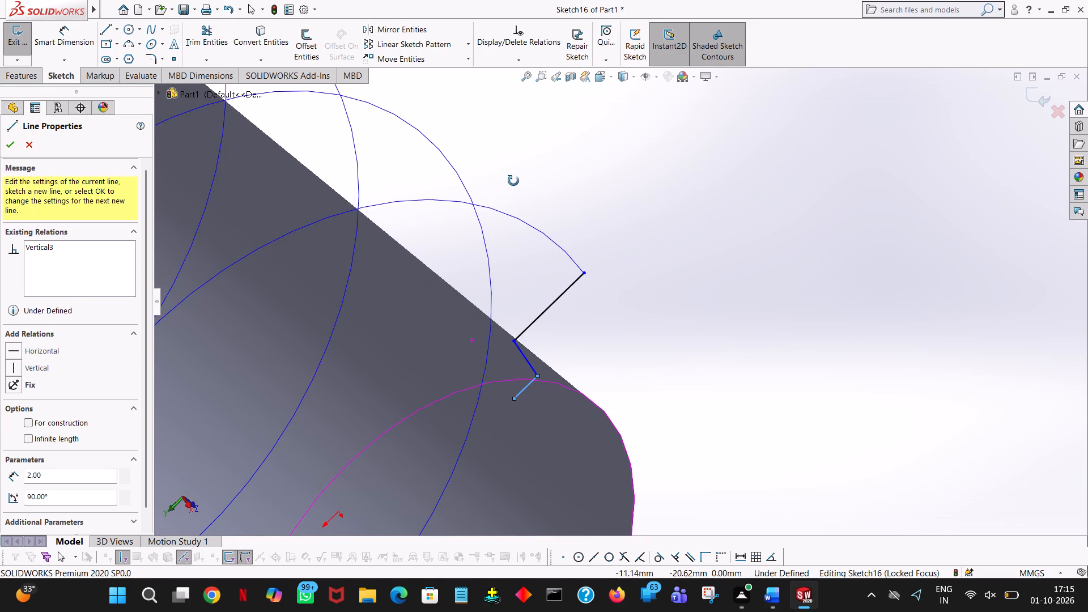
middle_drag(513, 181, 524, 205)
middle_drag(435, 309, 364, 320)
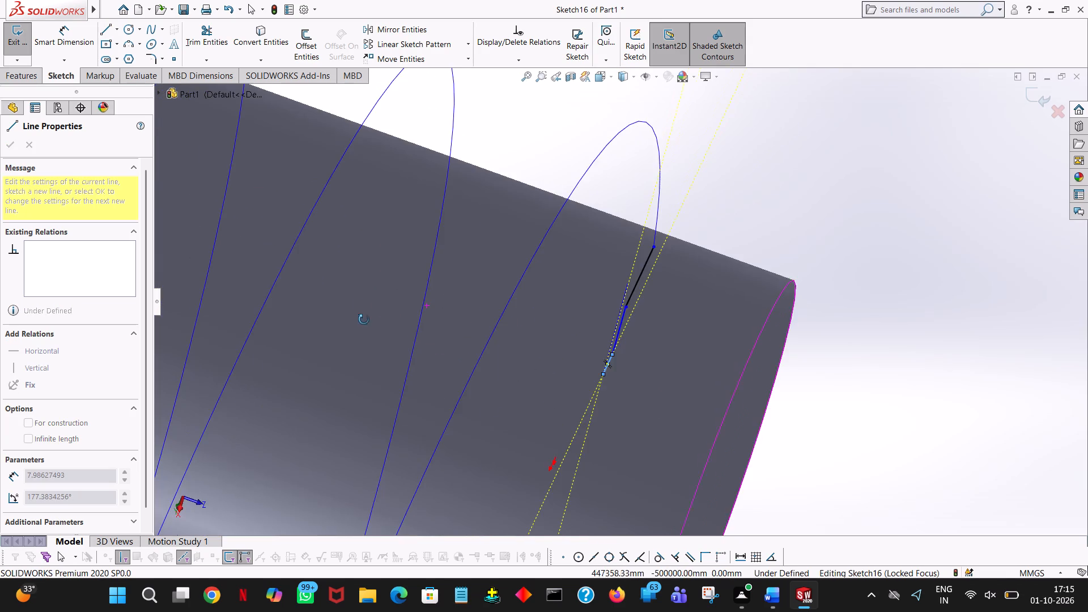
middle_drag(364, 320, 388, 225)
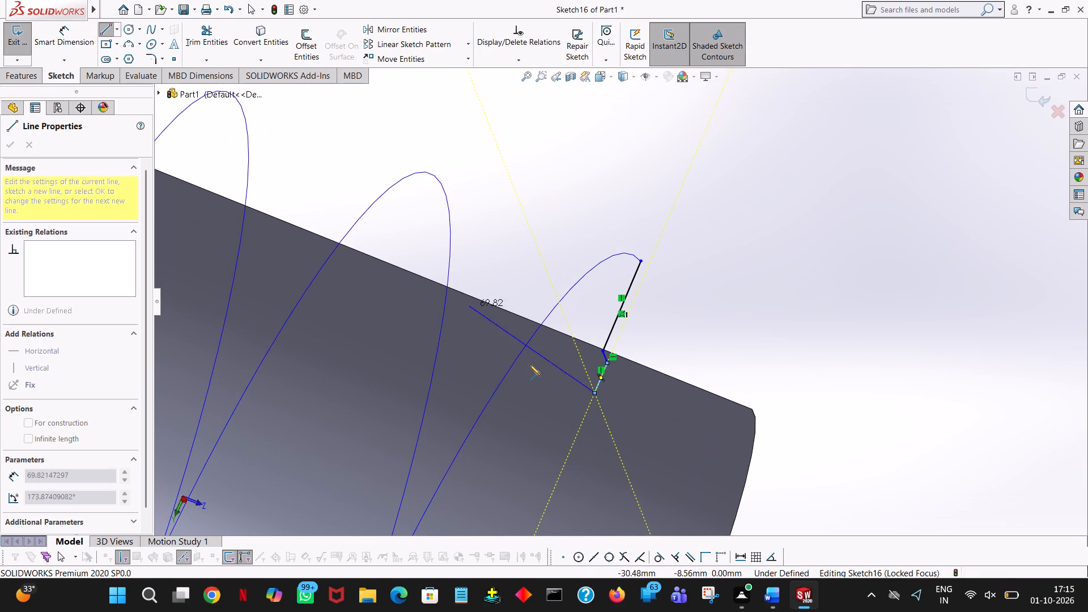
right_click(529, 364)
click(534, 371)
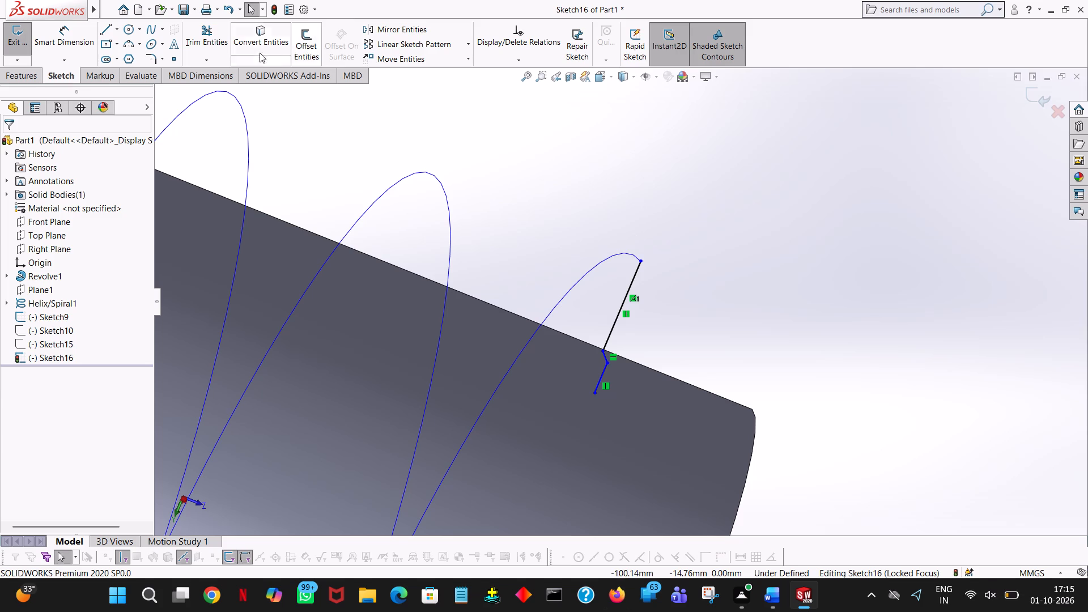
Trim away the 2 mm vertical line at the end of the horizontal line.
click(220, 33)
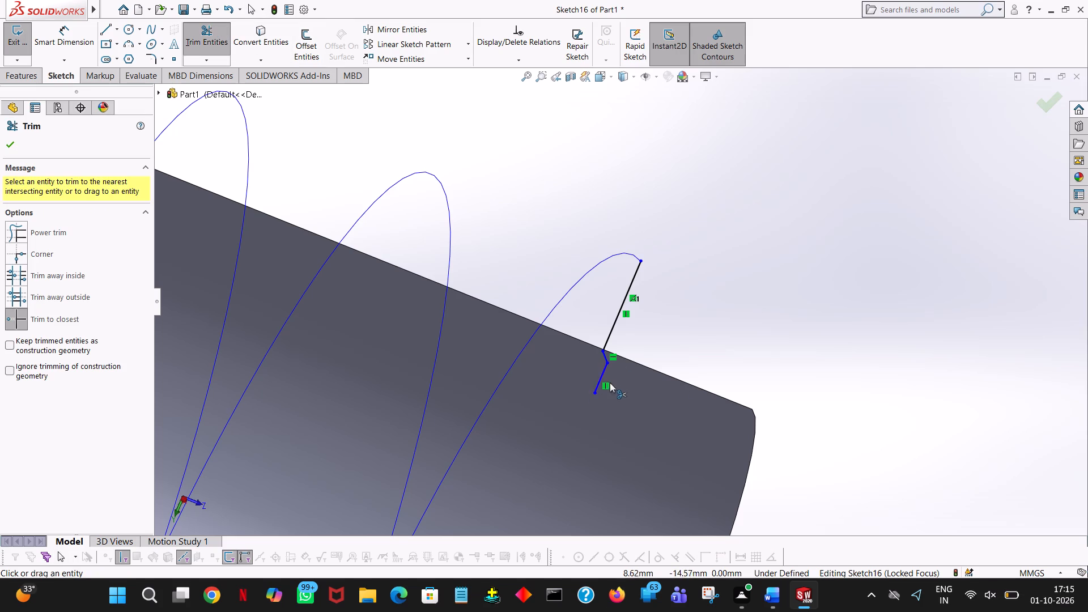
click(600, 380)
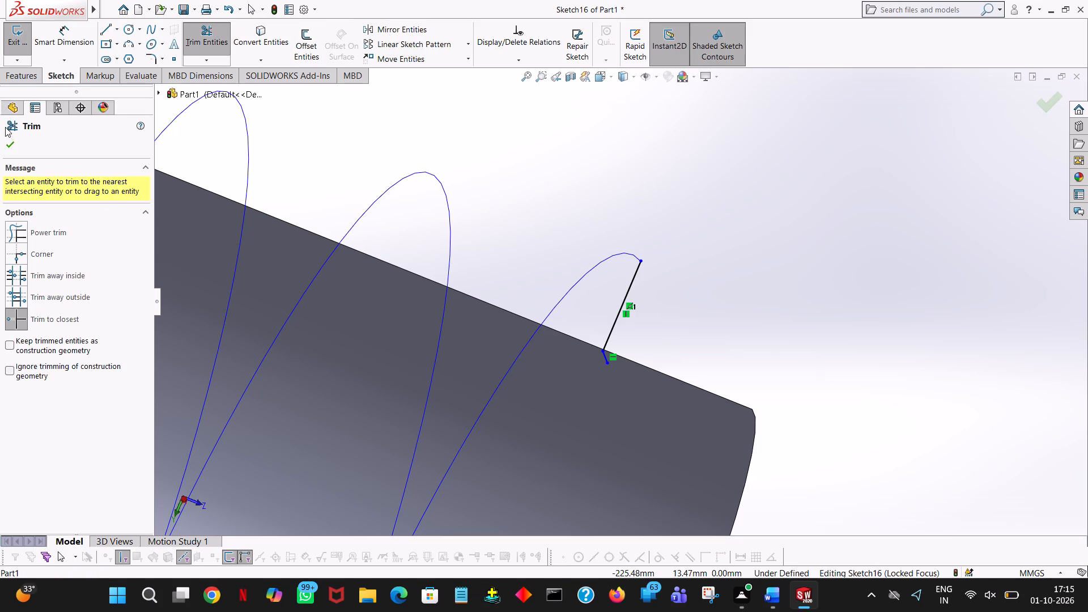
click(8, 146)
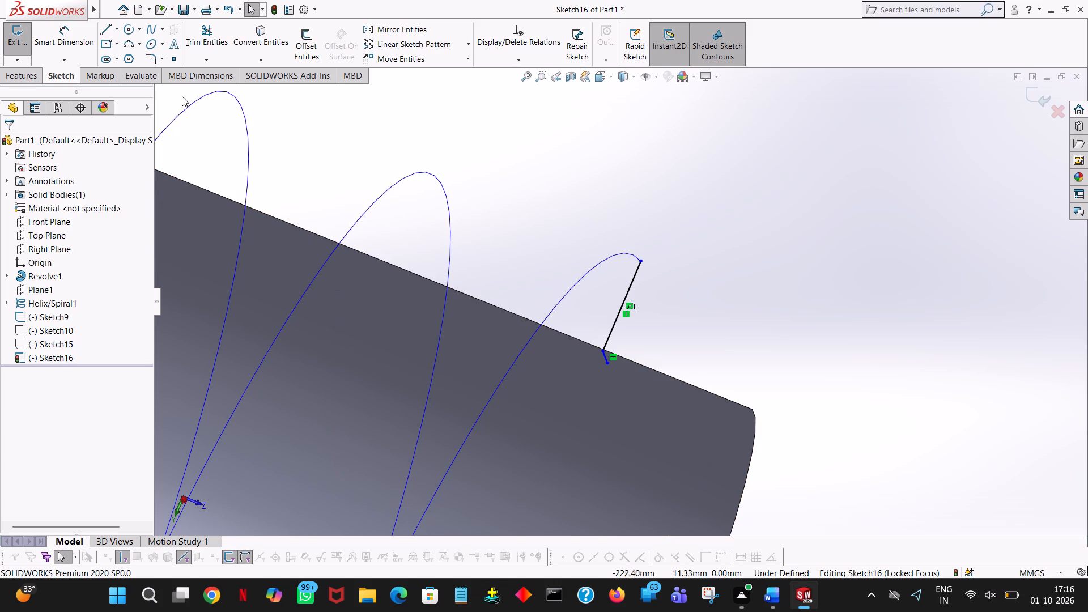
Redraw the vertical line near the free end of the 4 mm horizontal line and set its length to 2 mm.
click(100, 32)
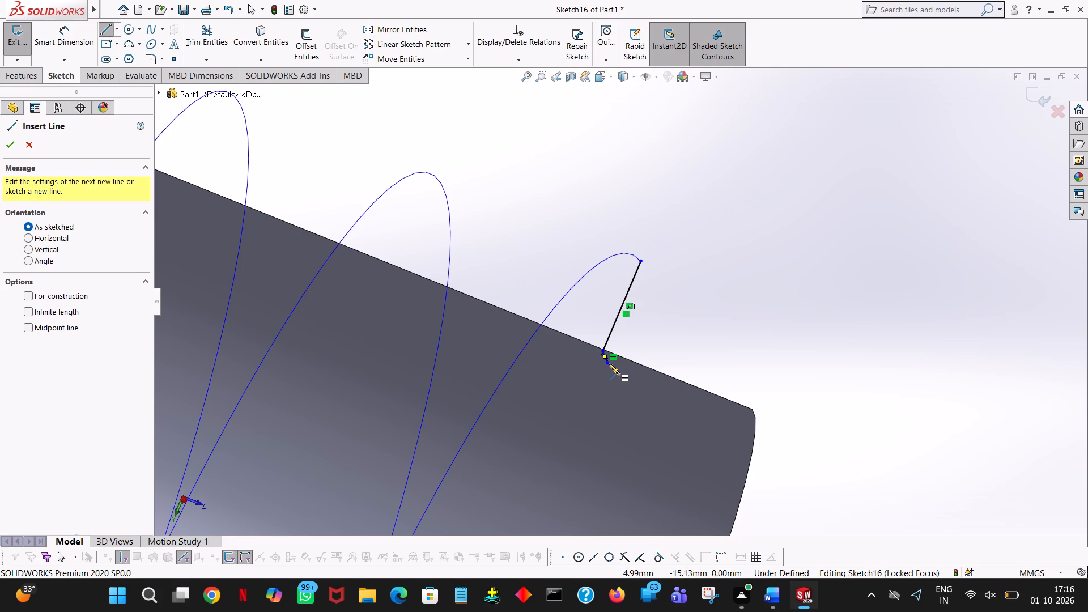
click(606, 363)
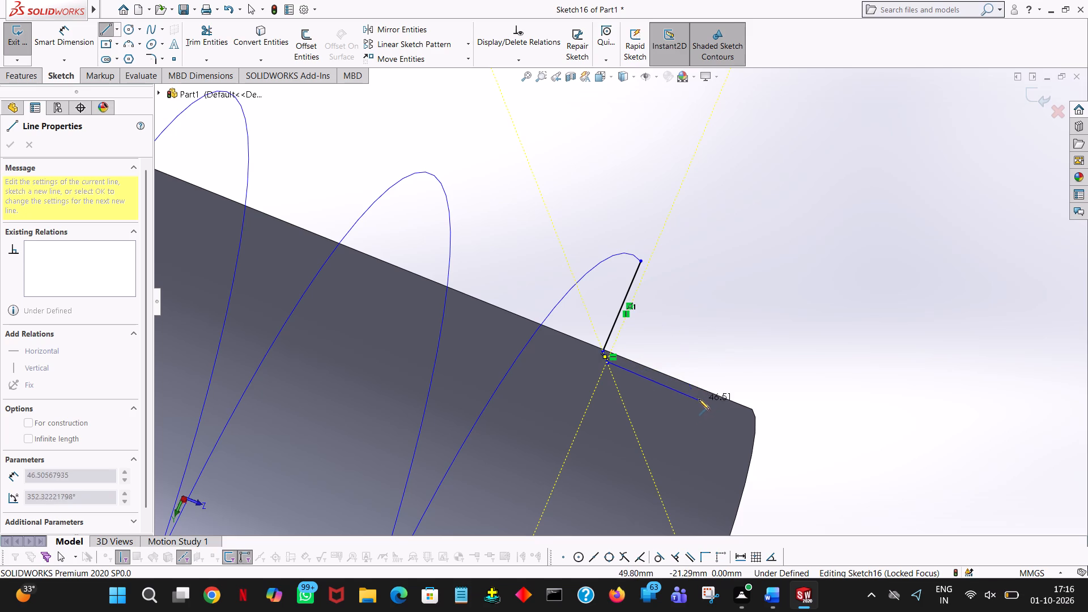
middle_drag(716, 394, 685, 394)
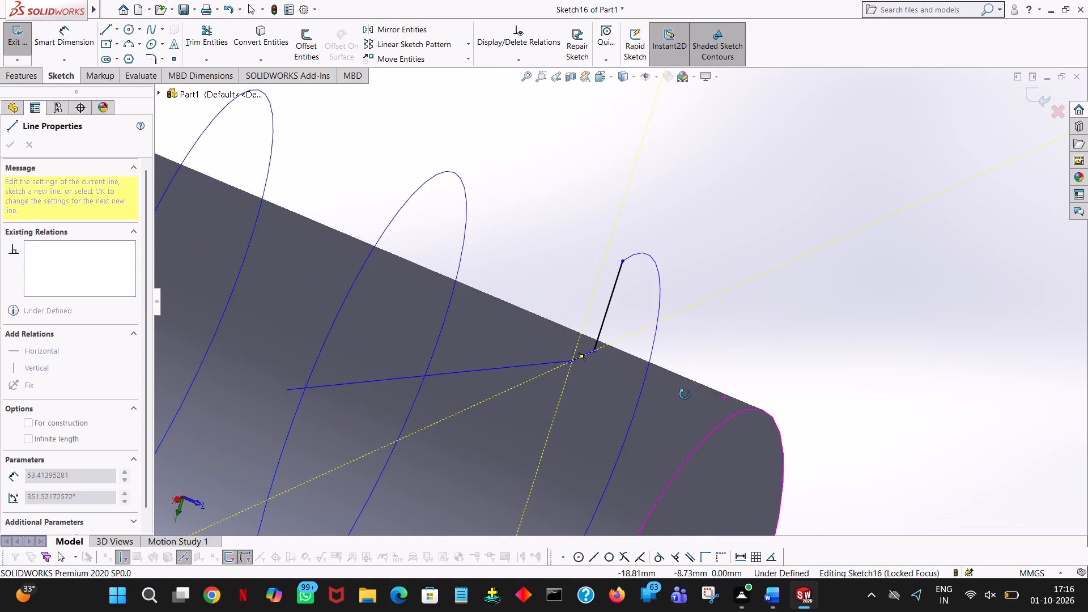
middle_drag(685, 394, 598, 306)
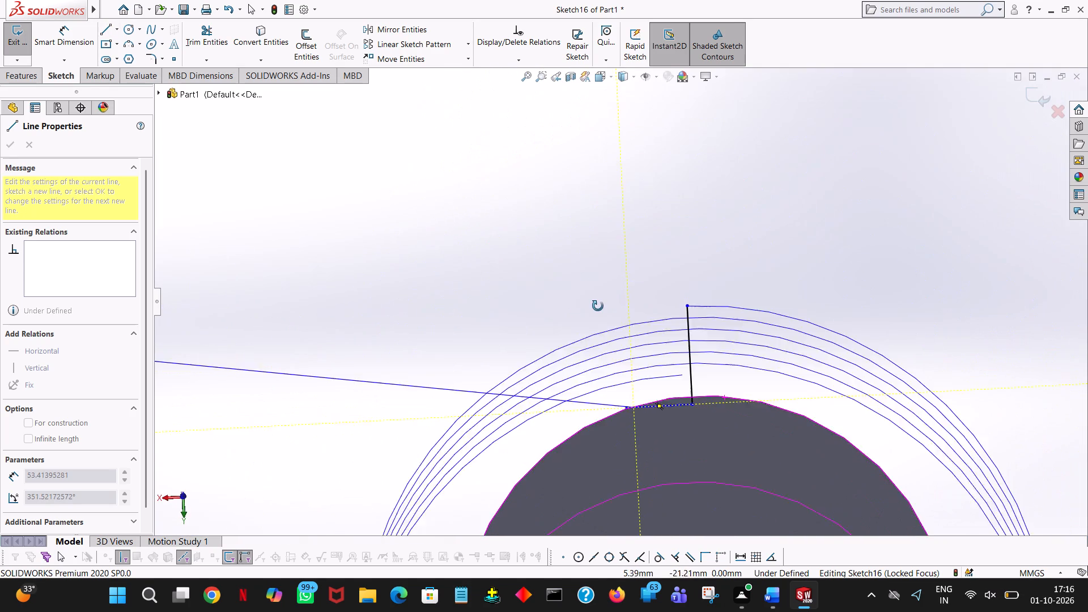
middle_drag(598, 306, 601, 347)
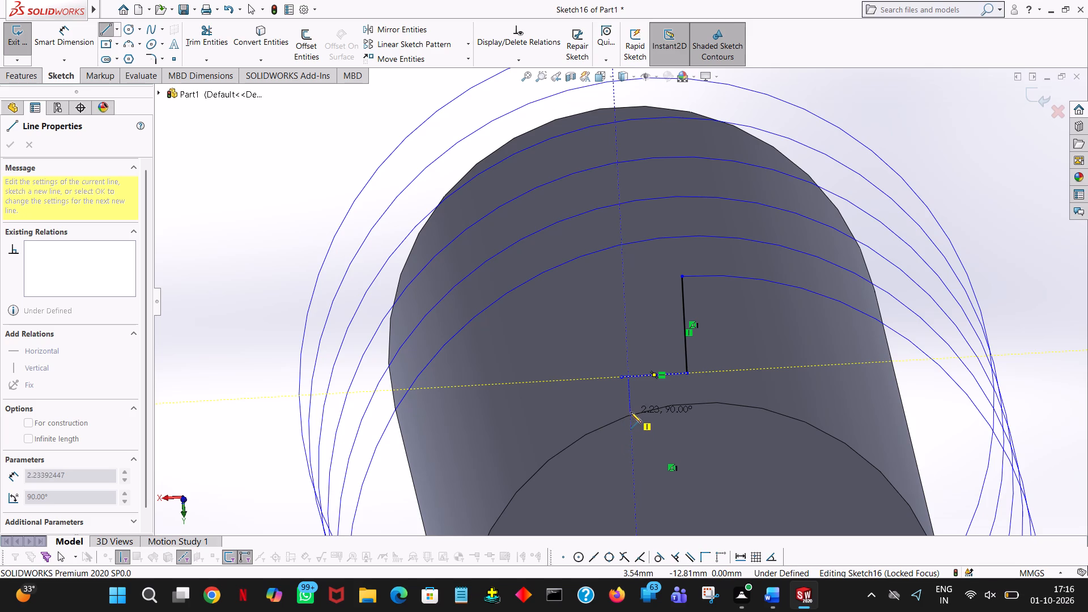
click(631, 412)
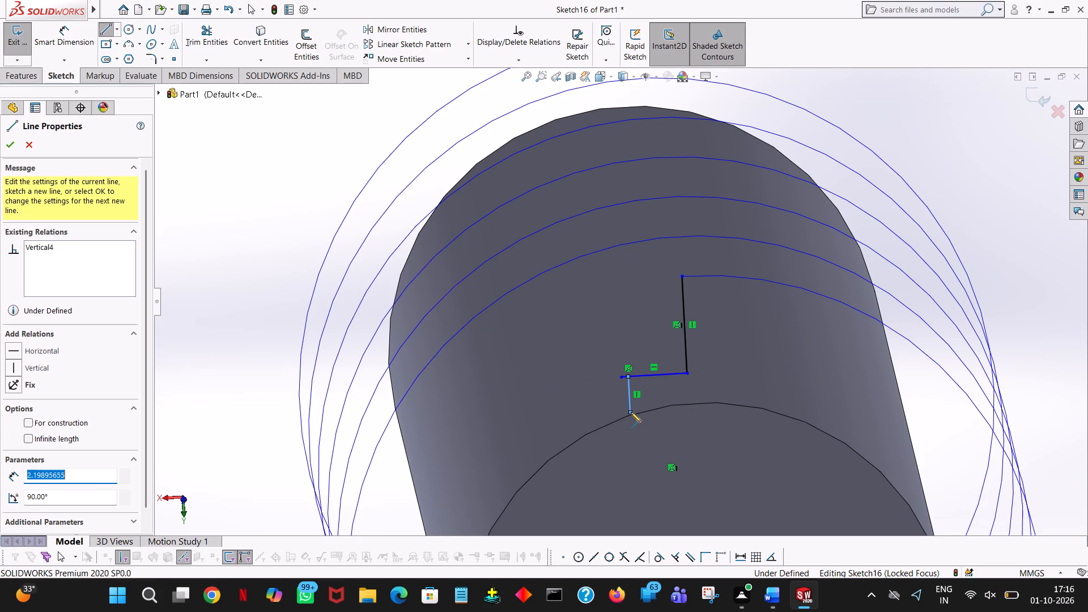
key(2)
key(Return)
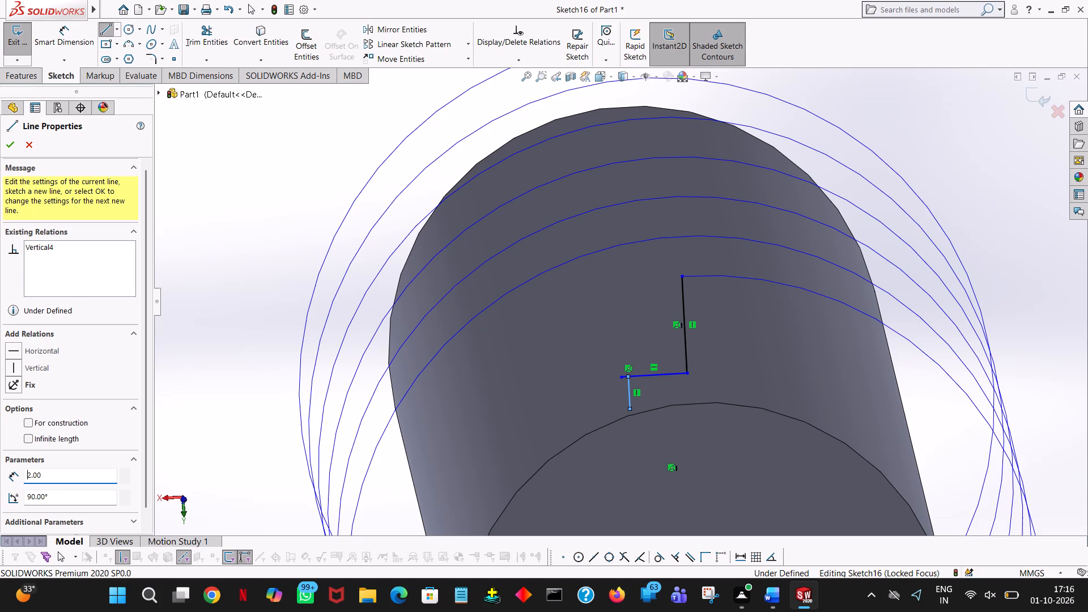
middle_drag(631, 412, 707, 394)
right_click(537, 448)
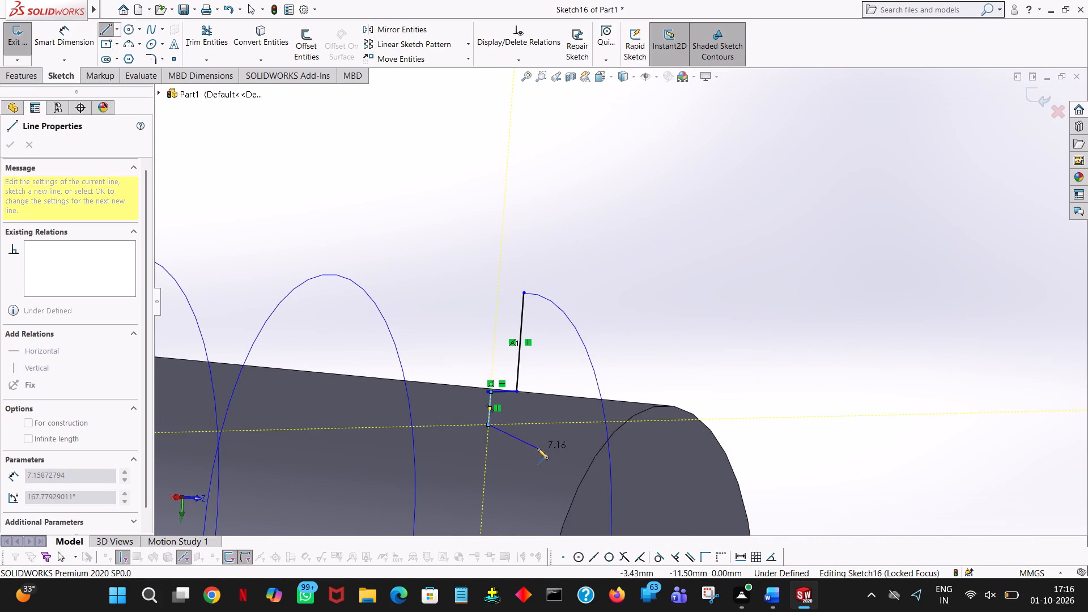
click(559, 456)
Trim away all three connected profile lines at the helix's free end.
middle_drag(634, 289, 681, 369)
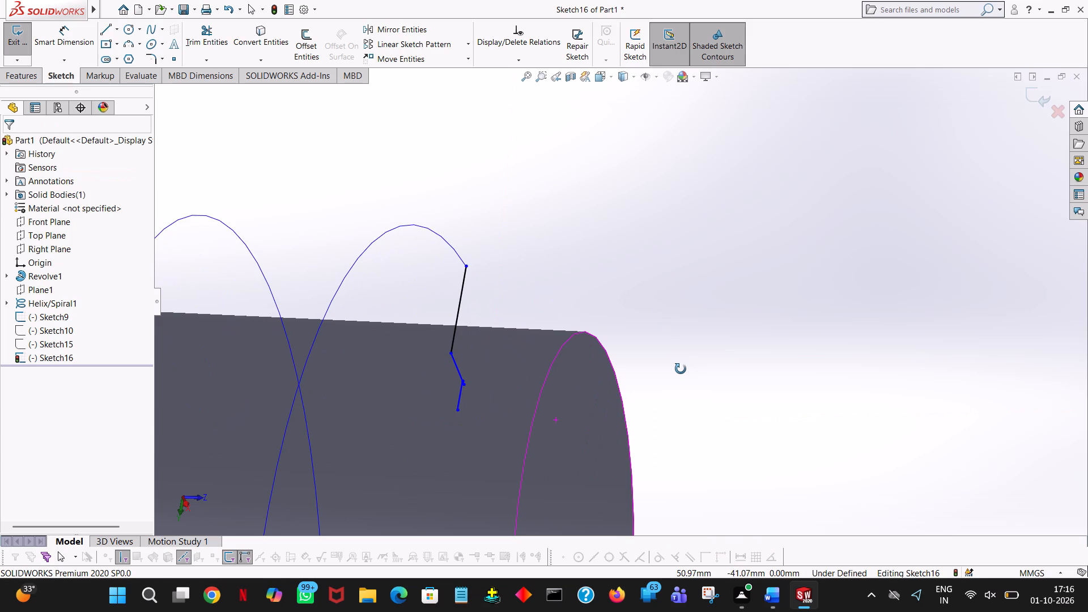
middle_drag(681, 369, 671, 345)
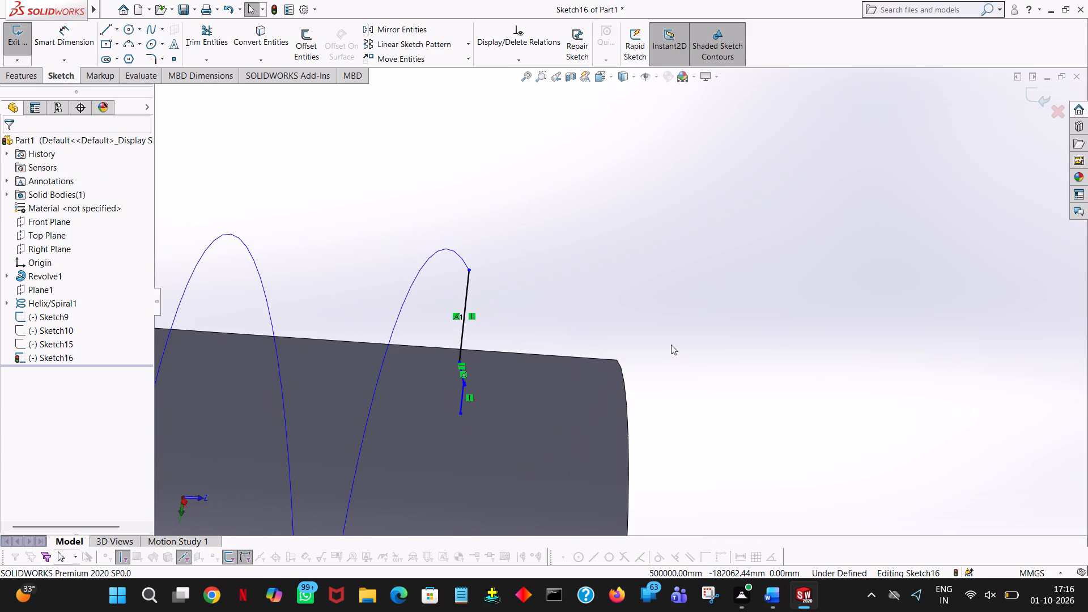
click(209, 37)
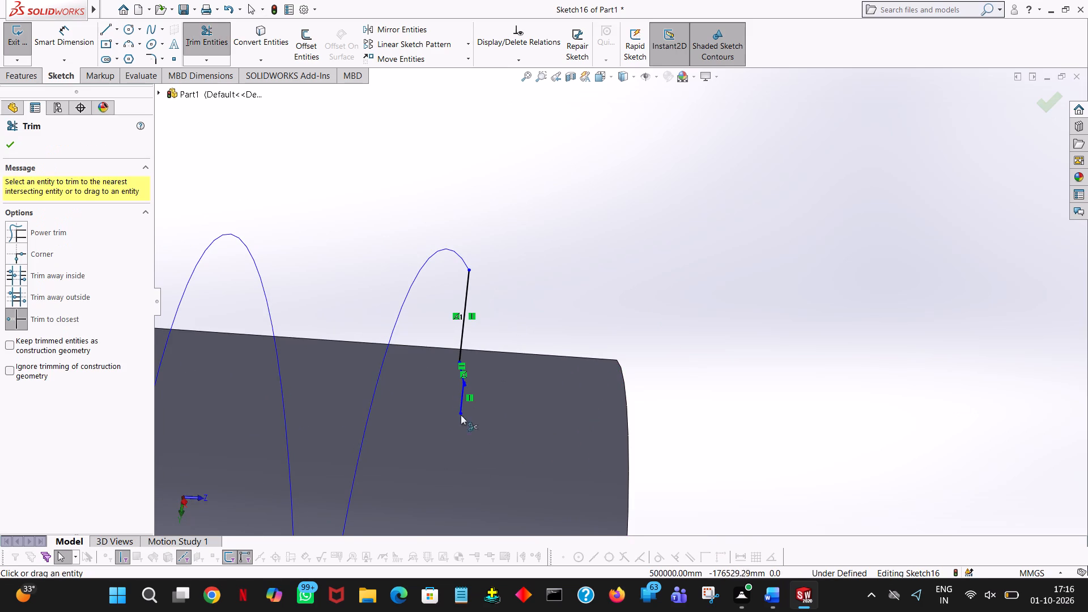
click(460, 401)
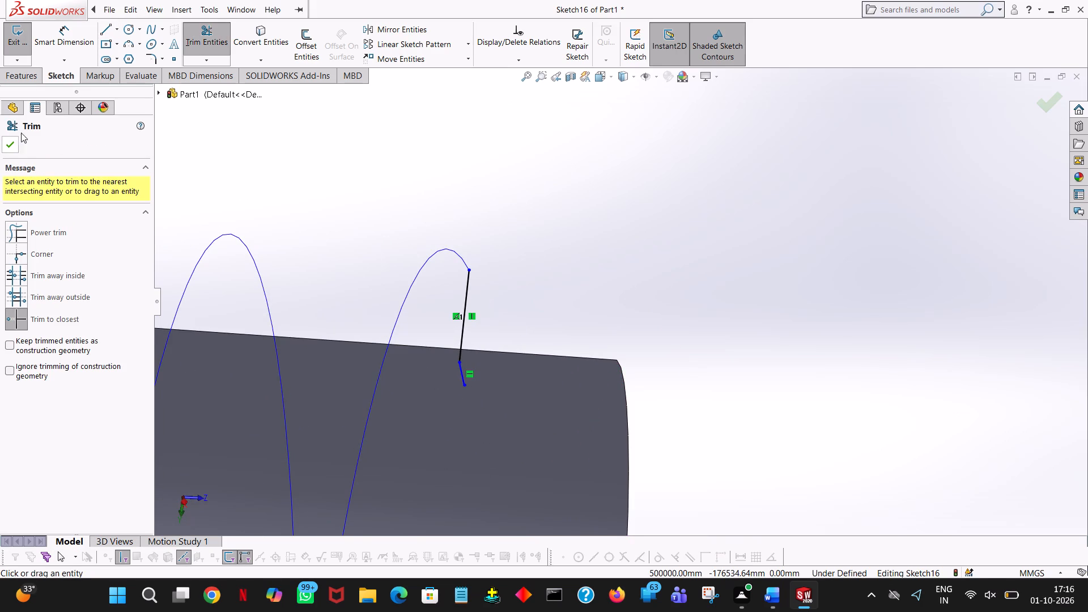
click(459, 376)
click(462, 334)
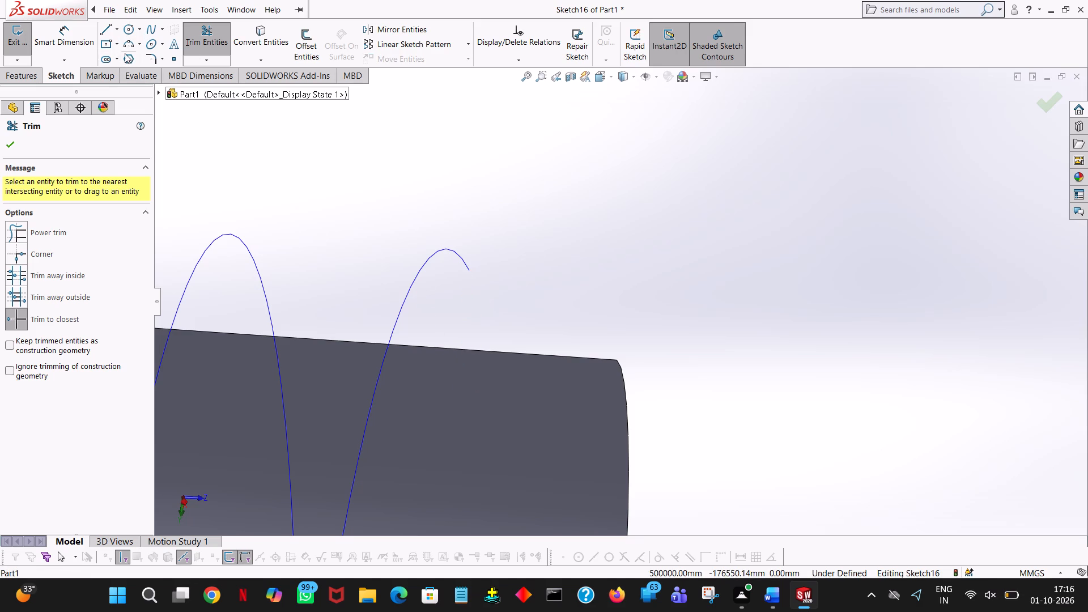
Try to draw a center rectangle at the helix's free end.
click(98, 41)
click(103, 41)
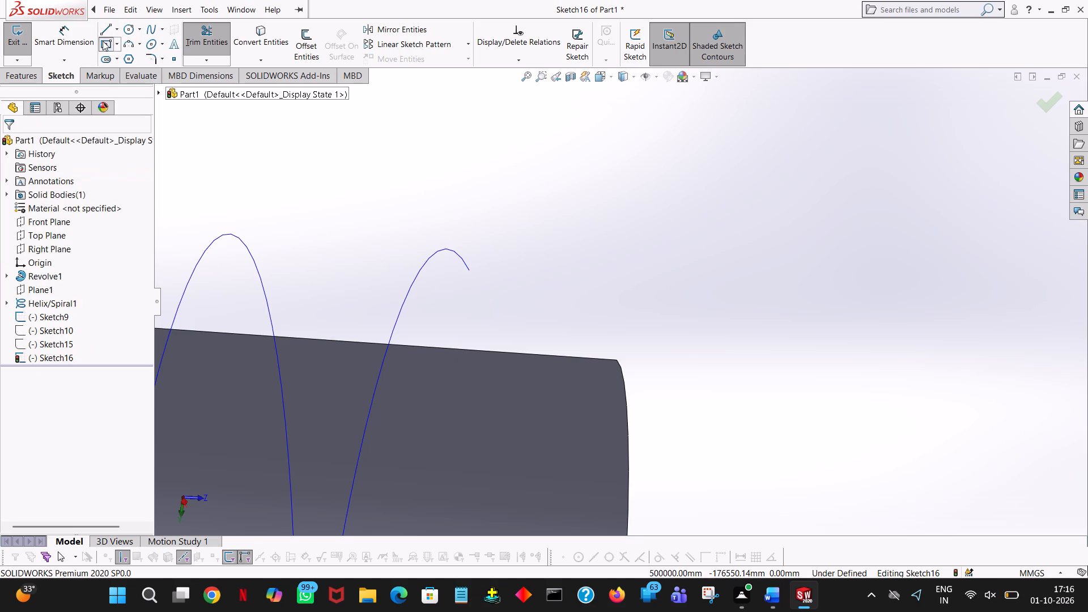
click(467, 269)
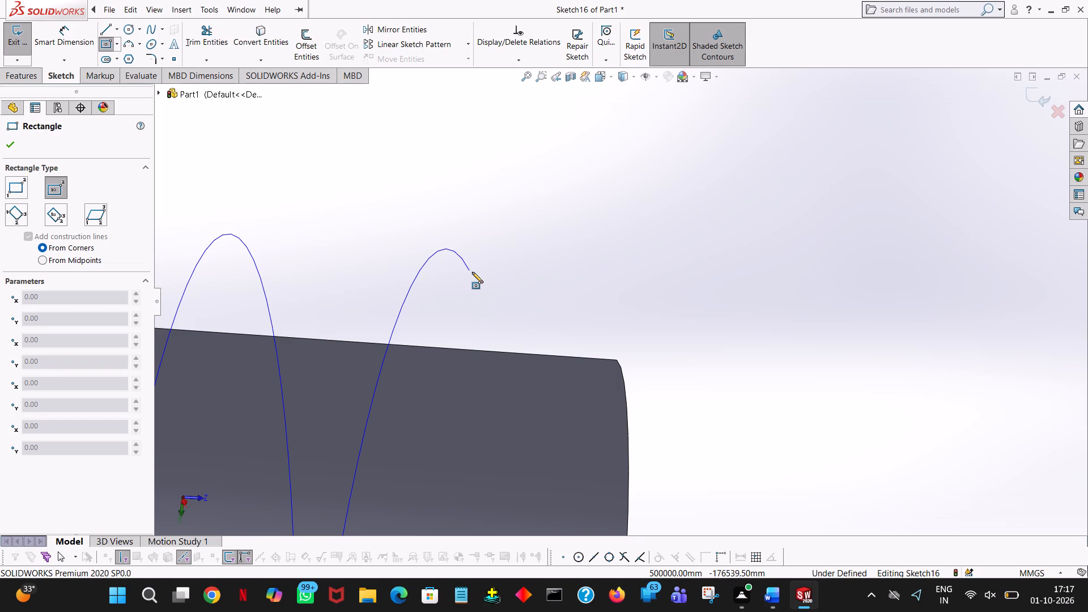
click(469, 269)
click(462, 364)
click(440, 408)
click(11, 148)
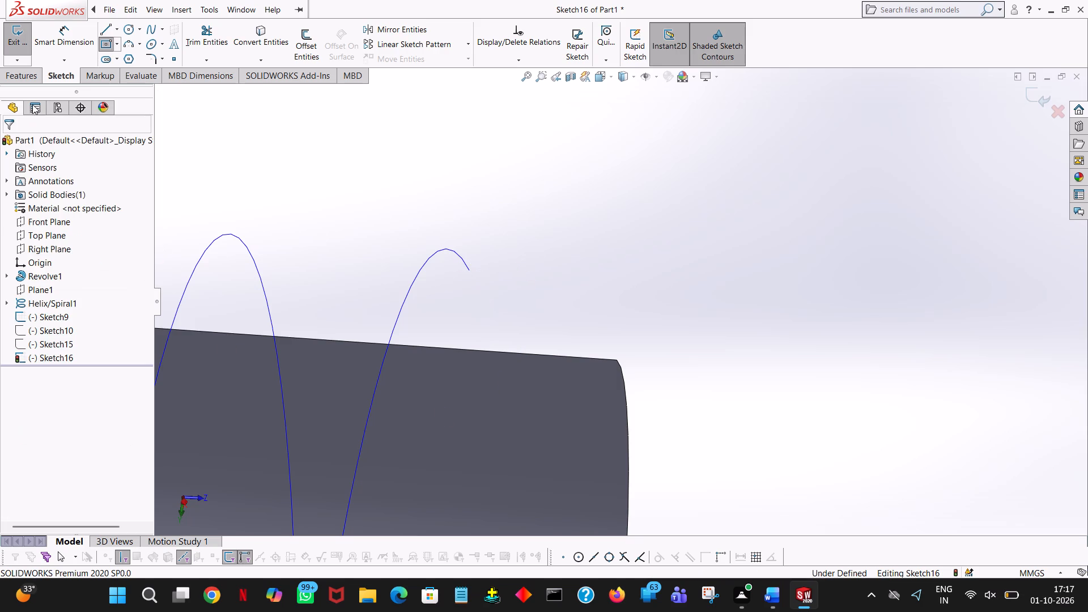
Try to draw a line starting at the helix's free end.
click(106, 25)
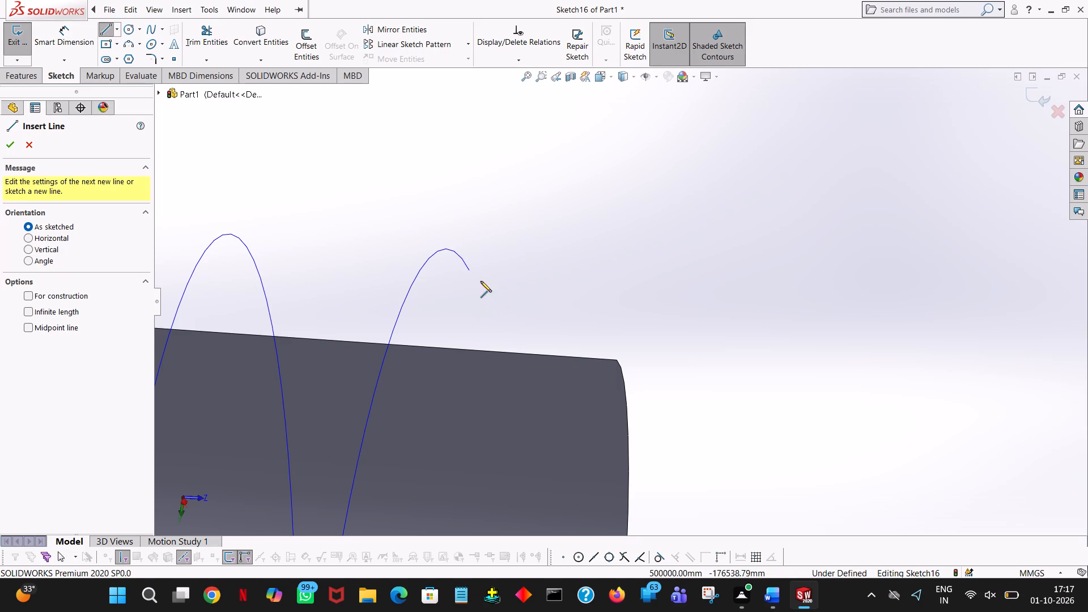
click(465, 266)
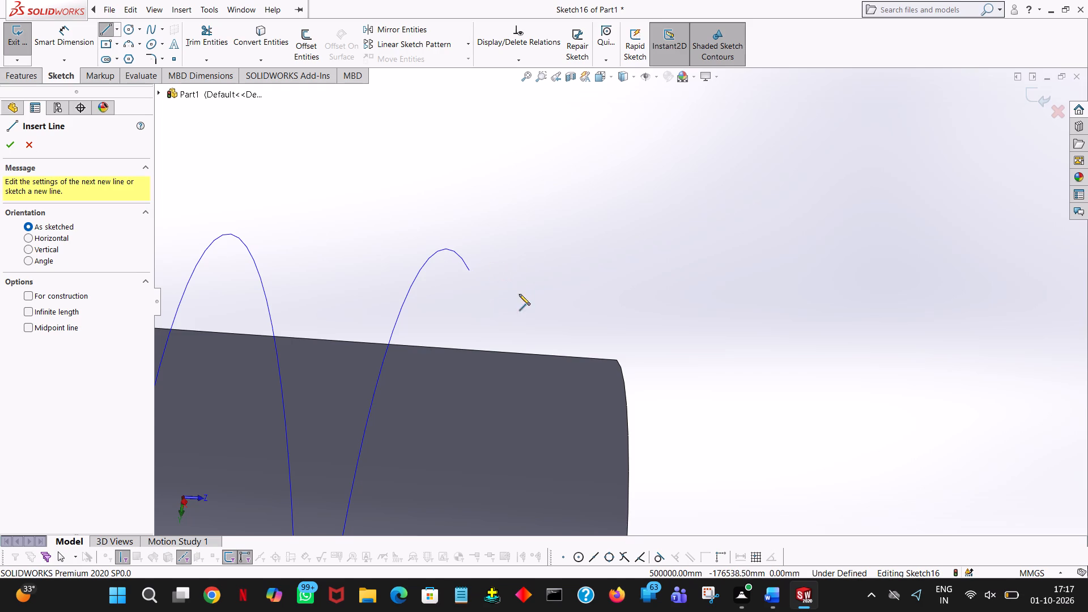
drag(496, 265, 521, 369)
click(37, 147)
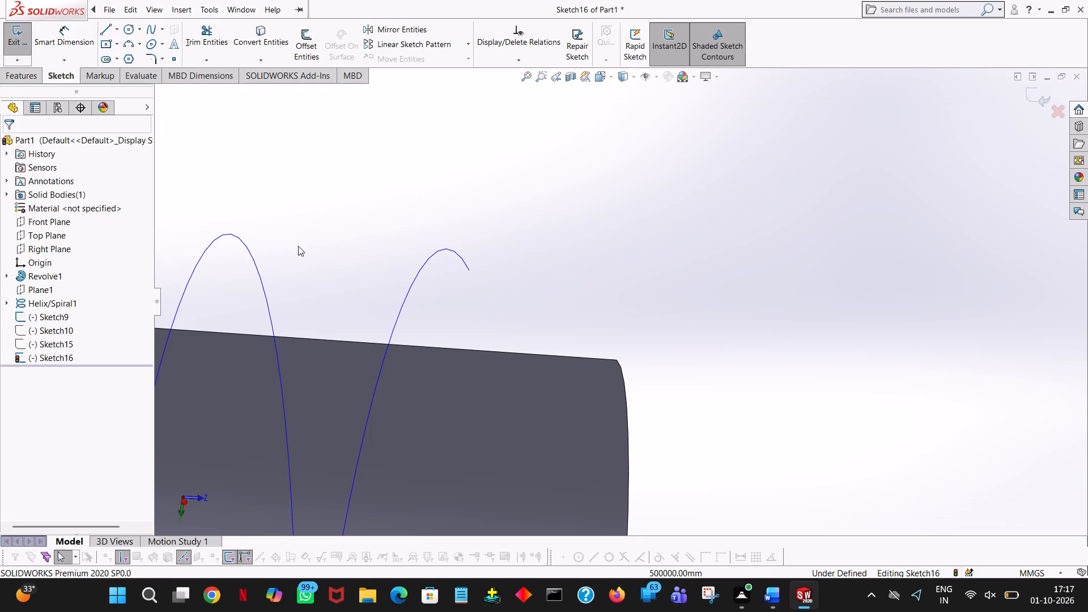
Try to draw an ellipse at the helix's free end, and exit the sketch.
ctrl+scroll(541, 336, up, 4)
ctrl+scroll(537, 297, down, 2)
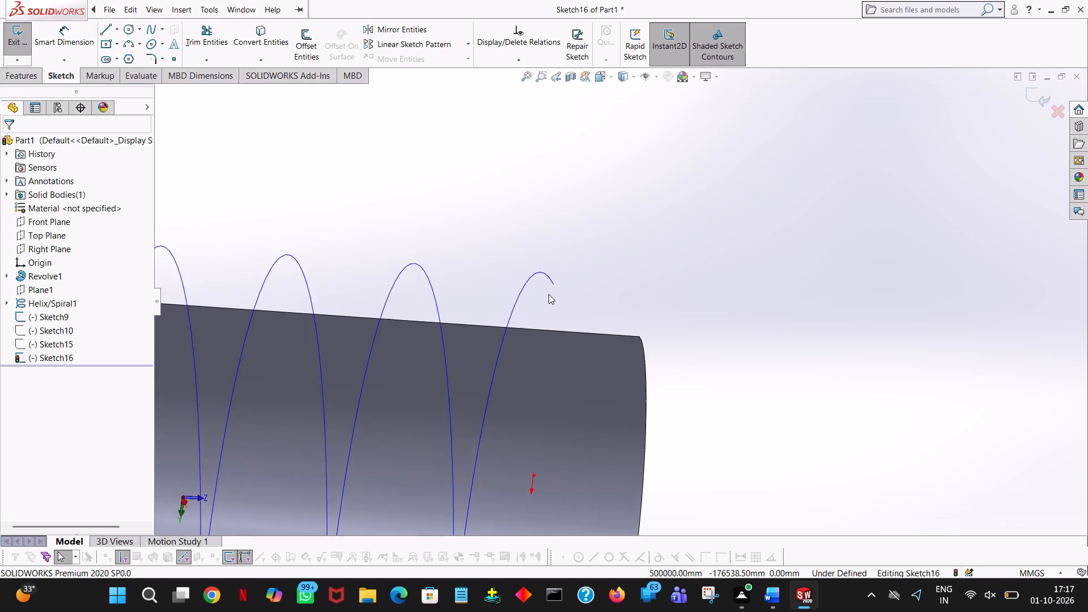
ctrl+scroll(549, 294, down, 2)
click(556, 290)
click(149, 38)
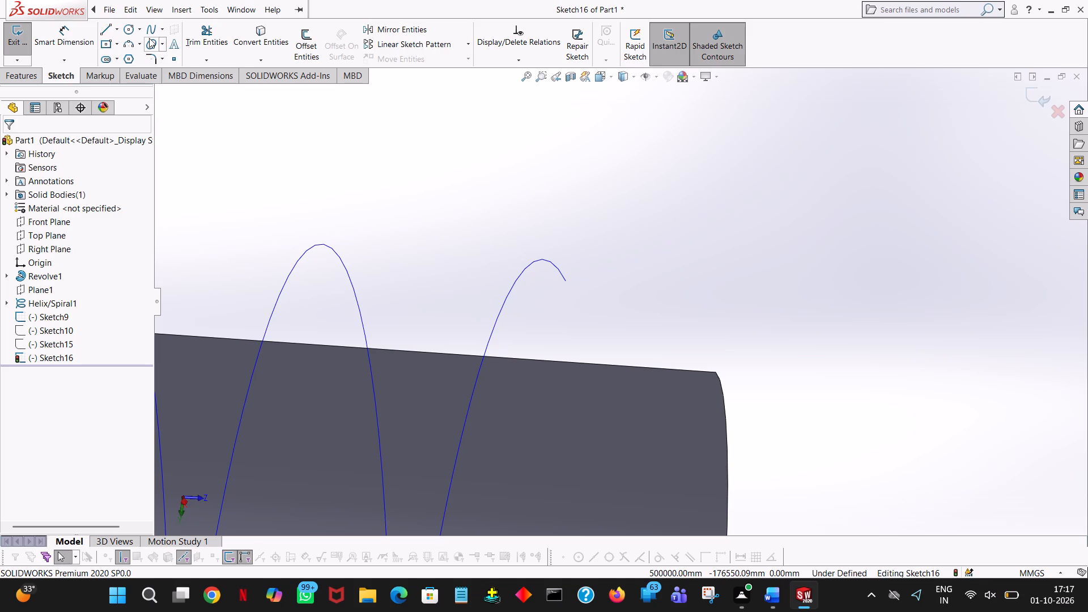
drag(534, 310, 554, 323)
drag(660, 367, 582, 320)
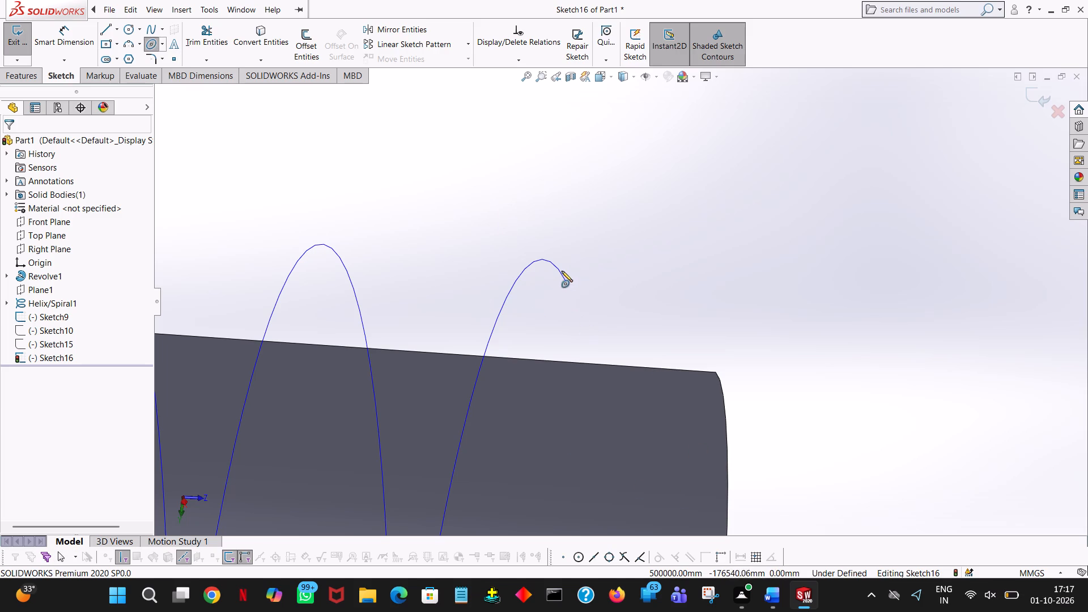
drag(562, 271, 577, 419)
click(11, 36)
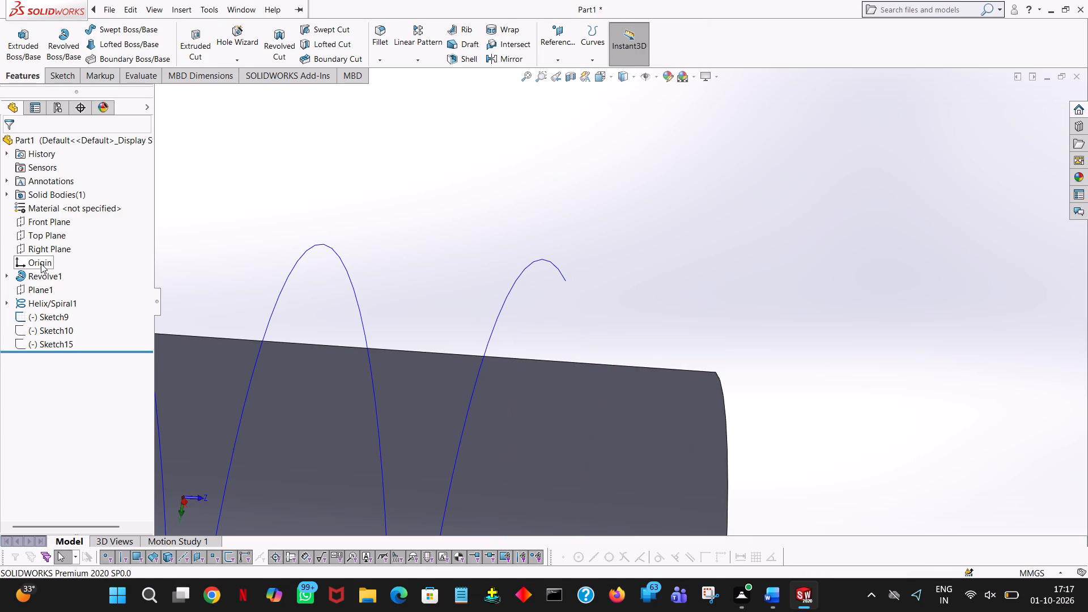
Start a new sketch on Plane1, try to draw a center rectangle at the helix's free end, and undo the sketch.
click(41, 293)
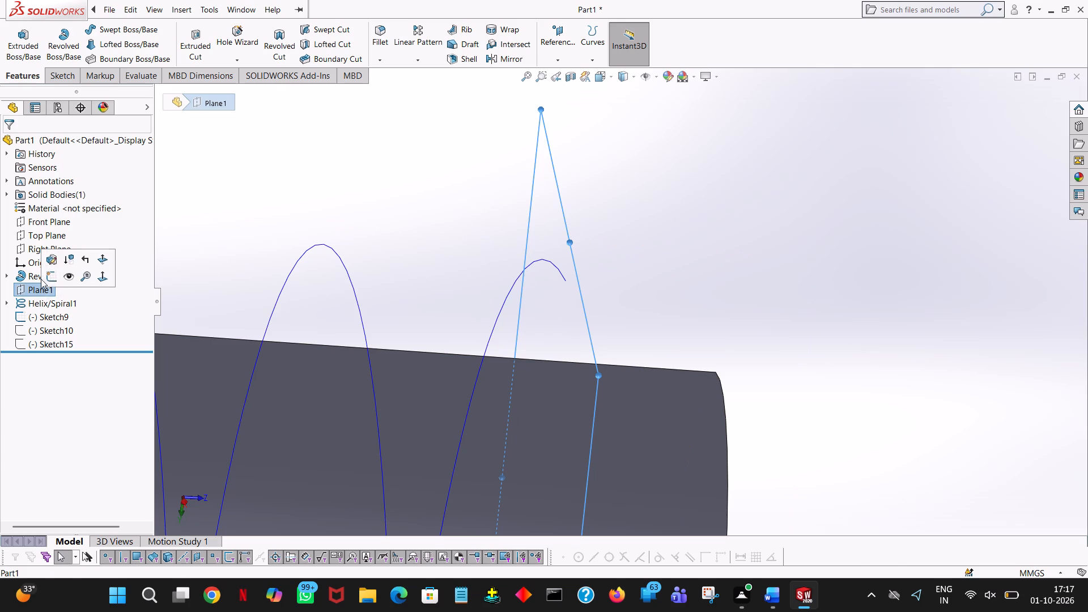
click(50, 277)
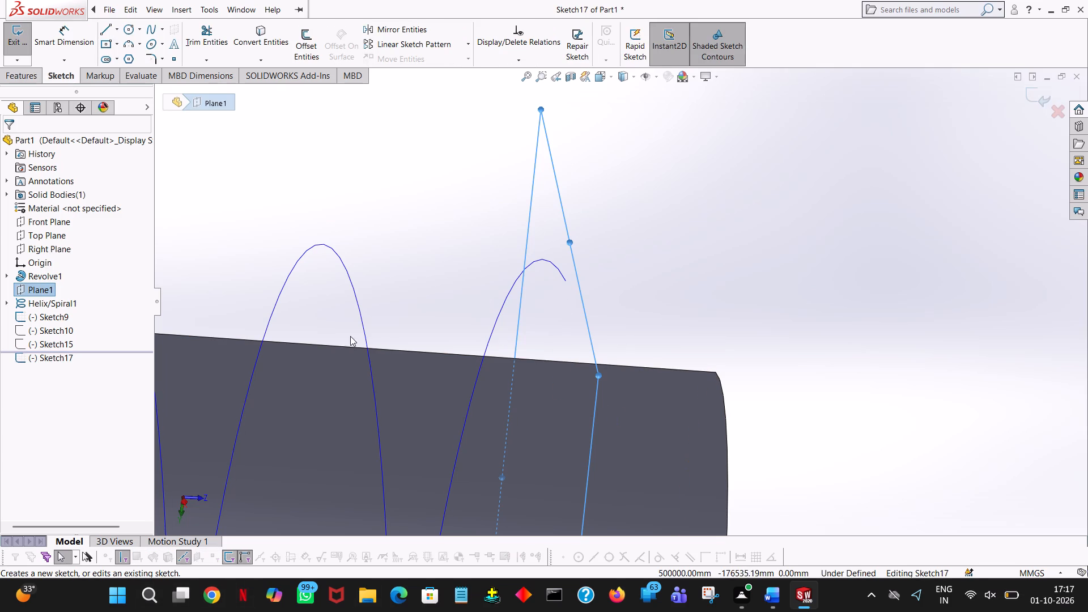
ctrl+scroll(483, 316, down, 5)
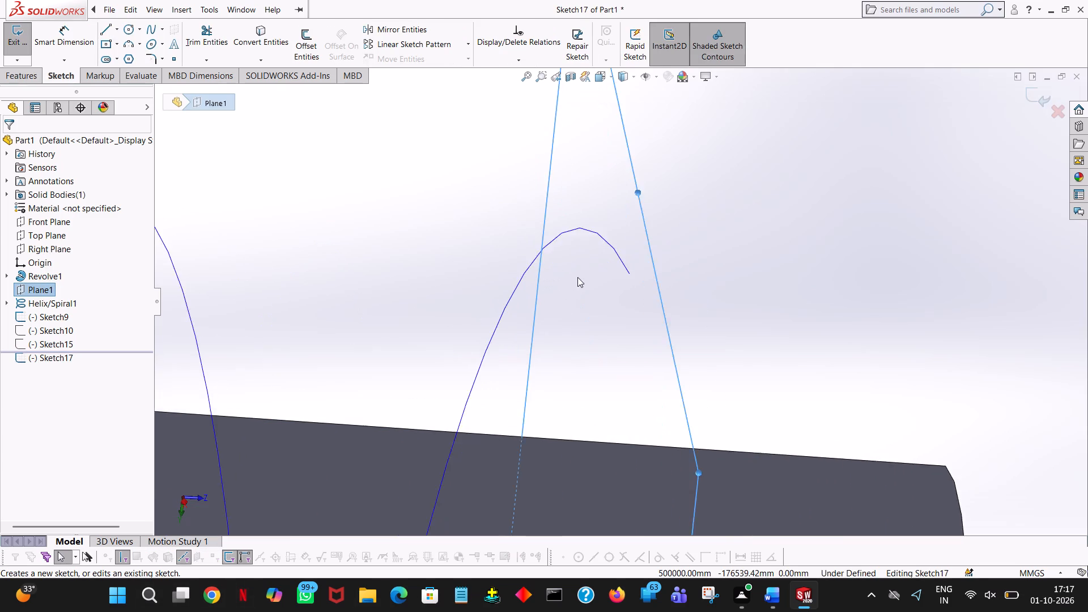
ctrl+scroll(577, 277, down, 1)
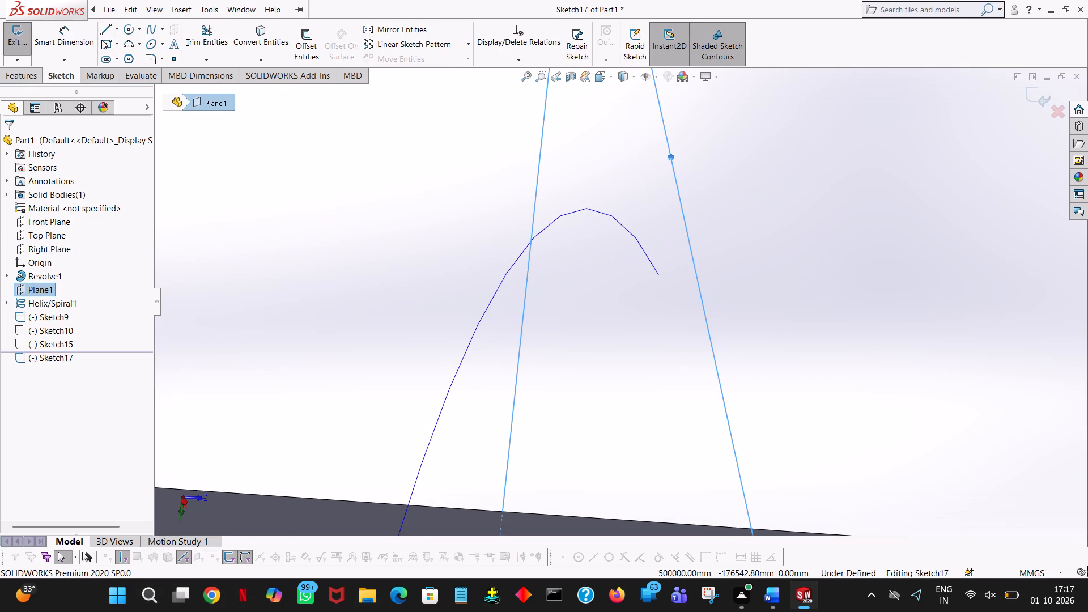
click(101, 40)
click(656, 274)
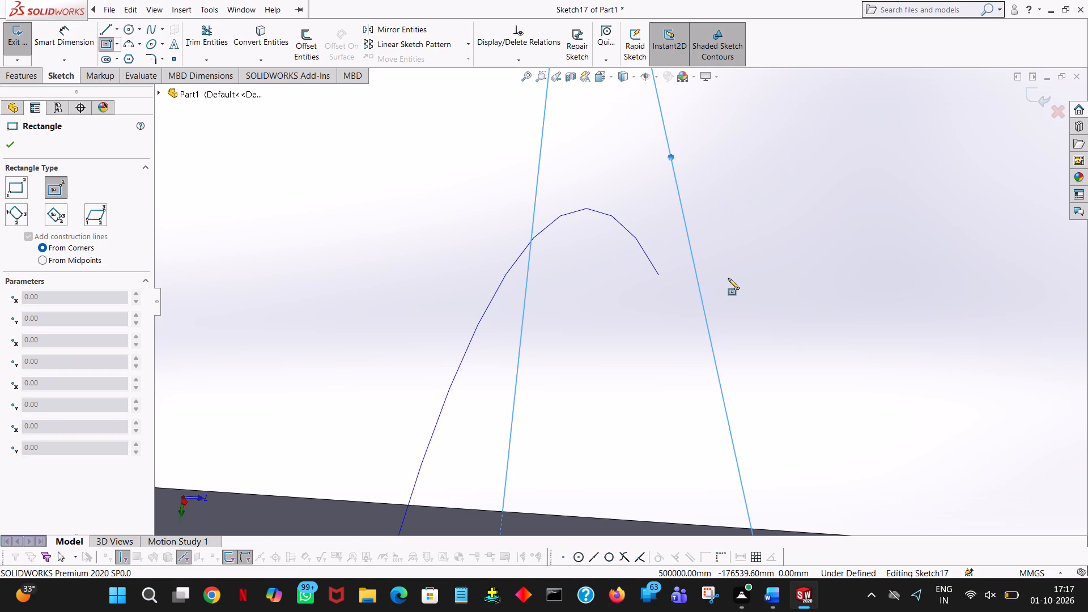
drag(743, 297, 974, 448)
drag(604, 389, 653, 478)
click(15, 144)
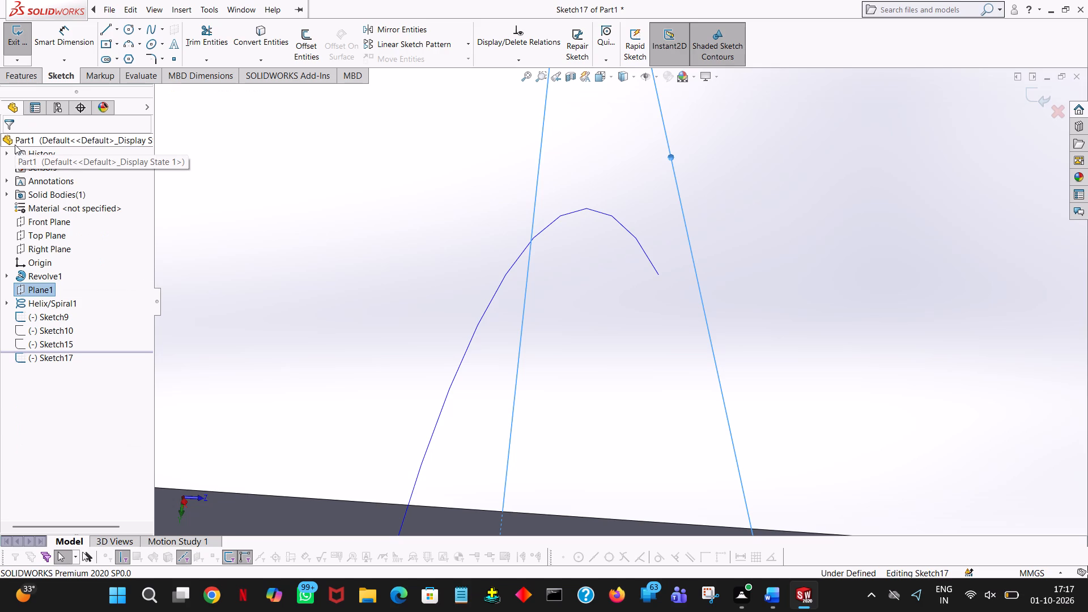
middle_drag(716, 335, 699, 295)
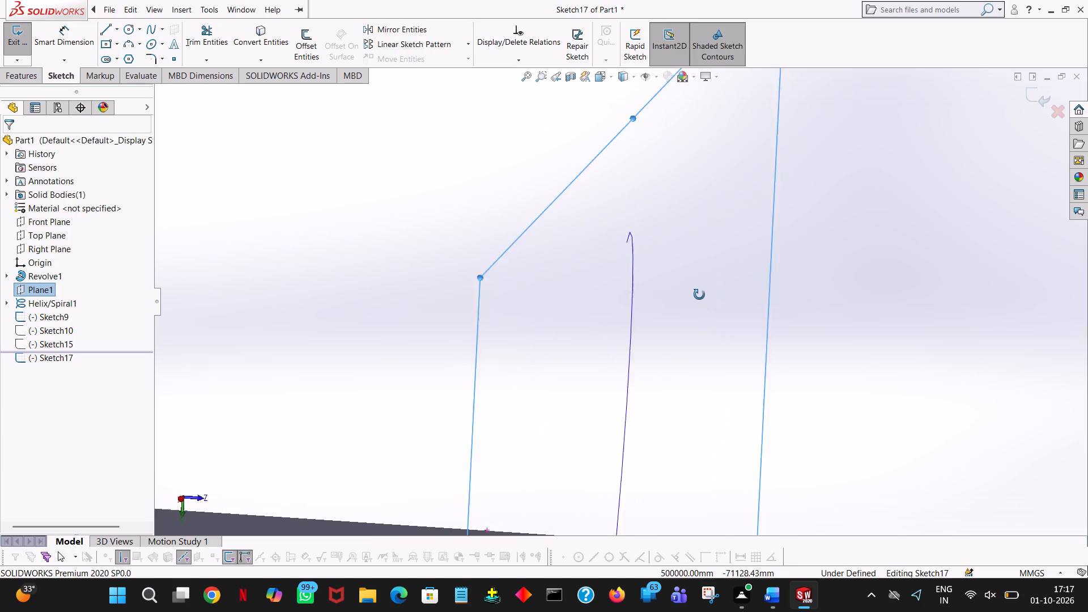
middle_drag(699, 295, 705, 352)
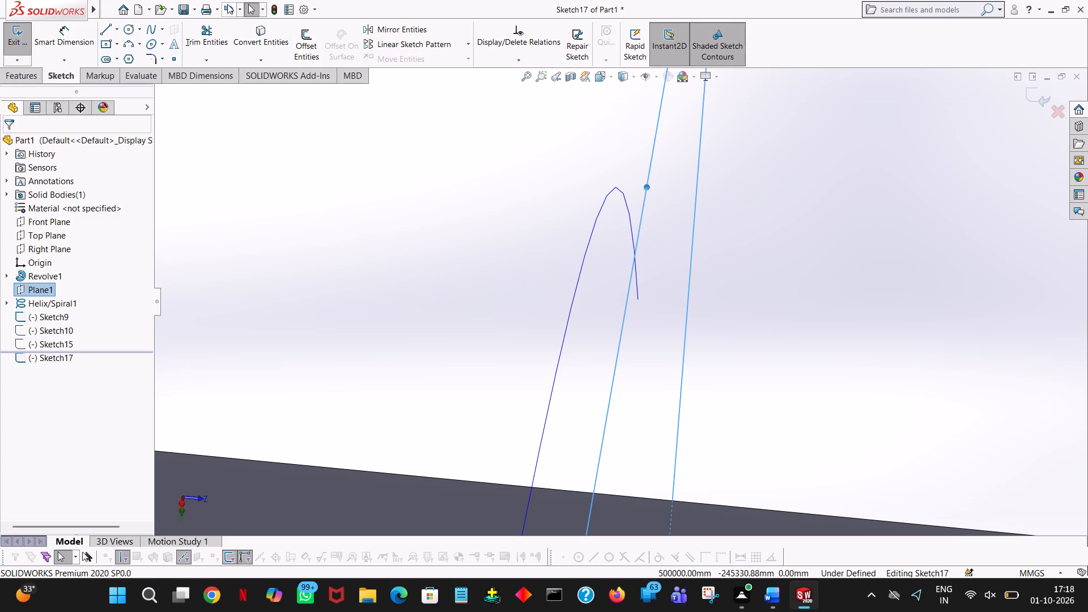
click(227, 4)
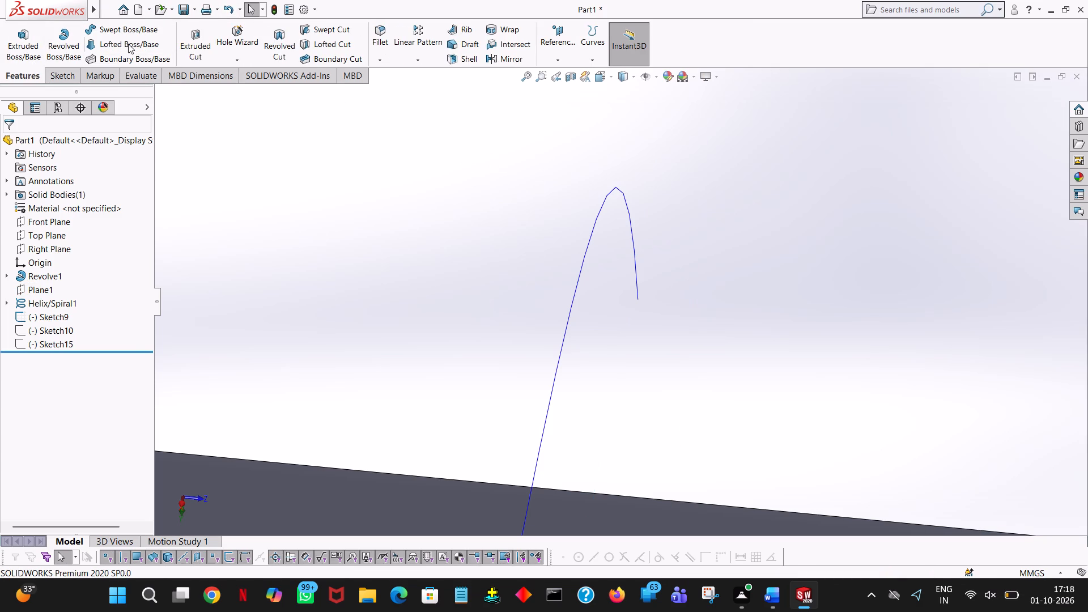
Set up a swept boss along the helix using a circular profile with a 4 mm diameter.
click(130, 28)
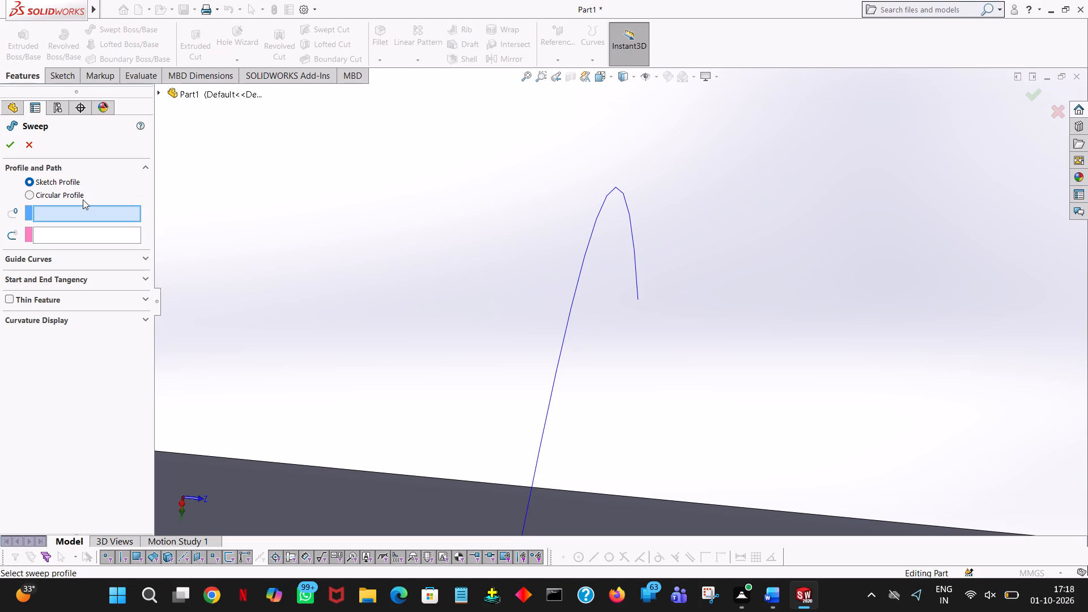
click(71, 196)
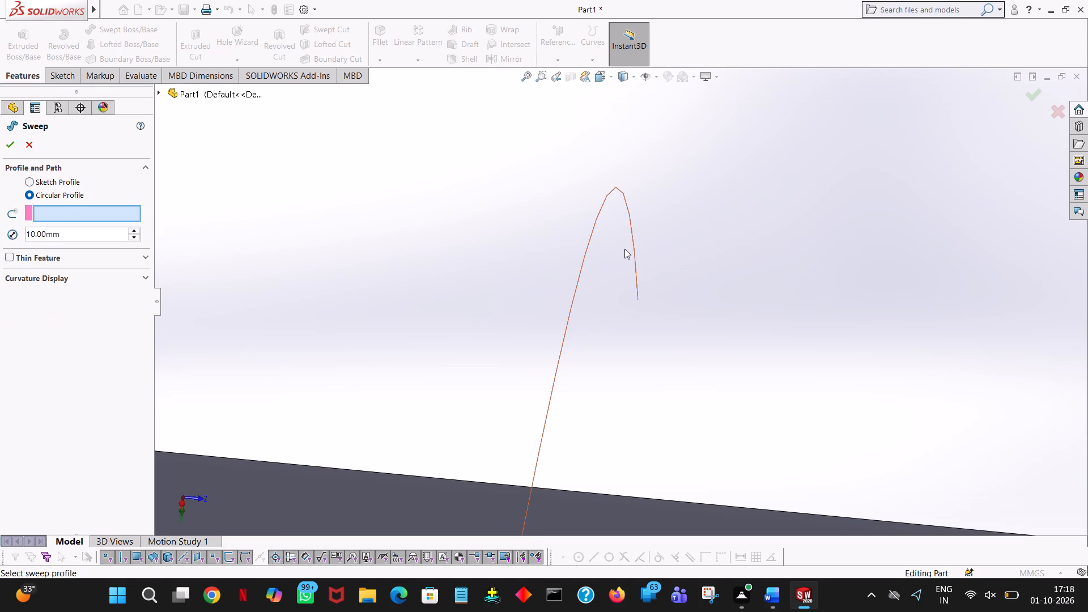
click(637, 268)
middle_drag(932, 422, 917, 395)
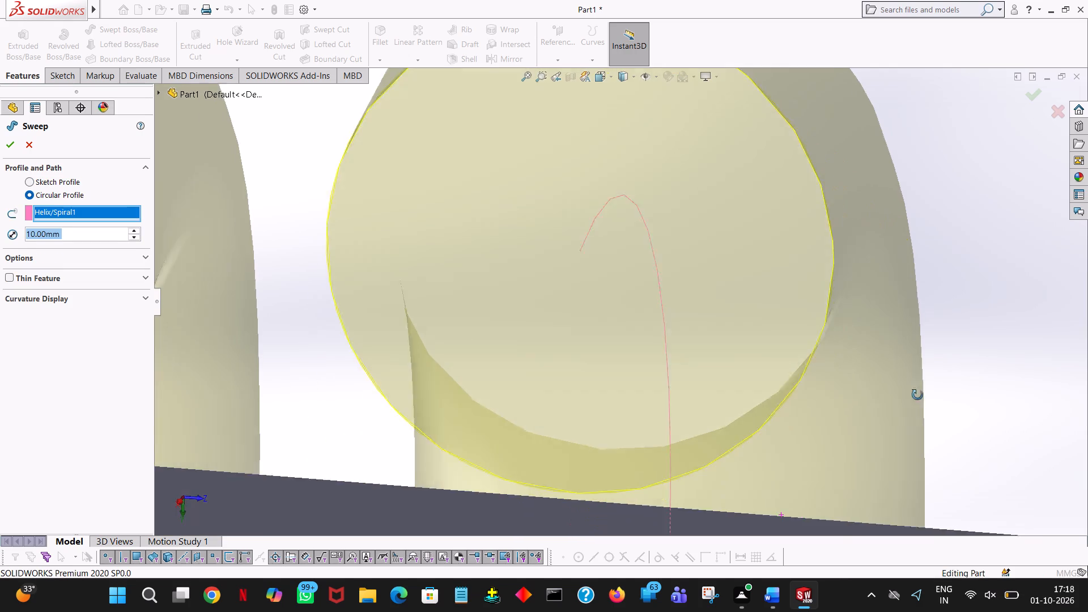
middle_drag(917, 395, 900, 309)
middle_drag(900, 309, 869, 326)
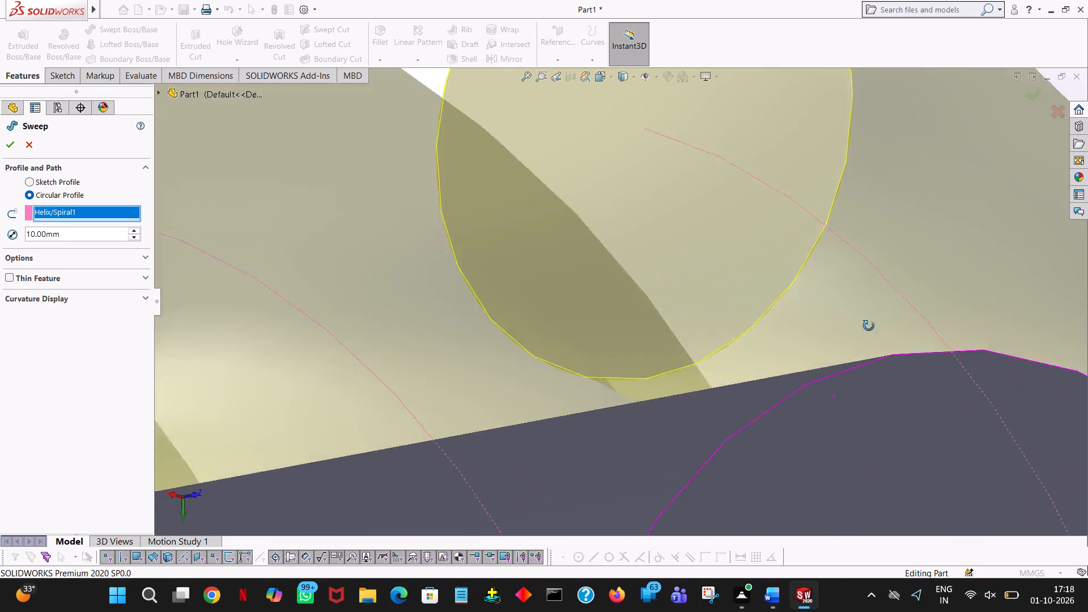
middle_drag(869, 326, 874, 341)
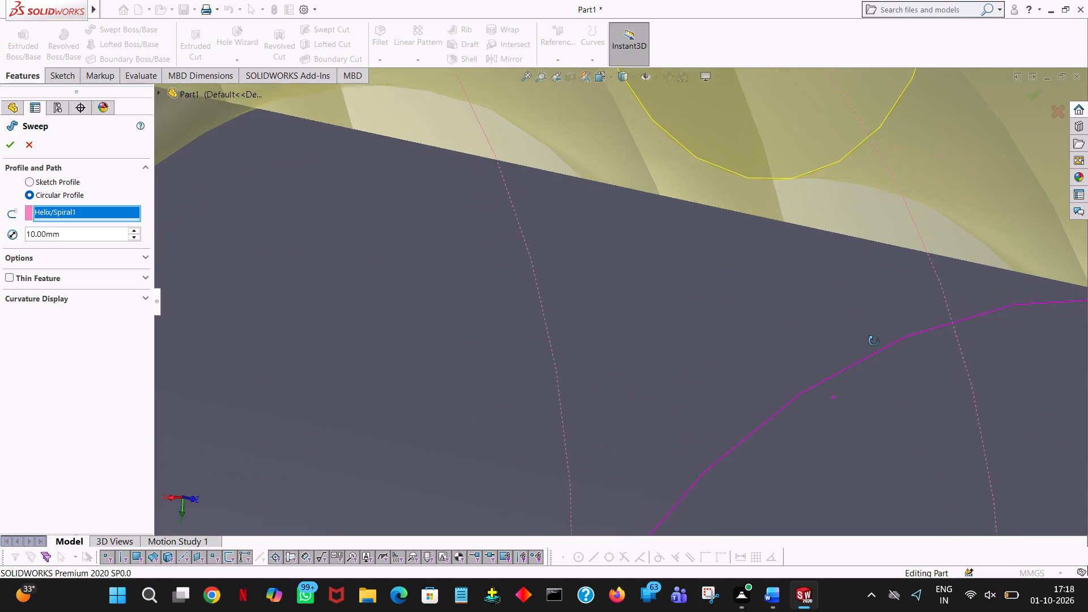
middle_drag(874, 341, 885, 287)
middle_click(885, 287)
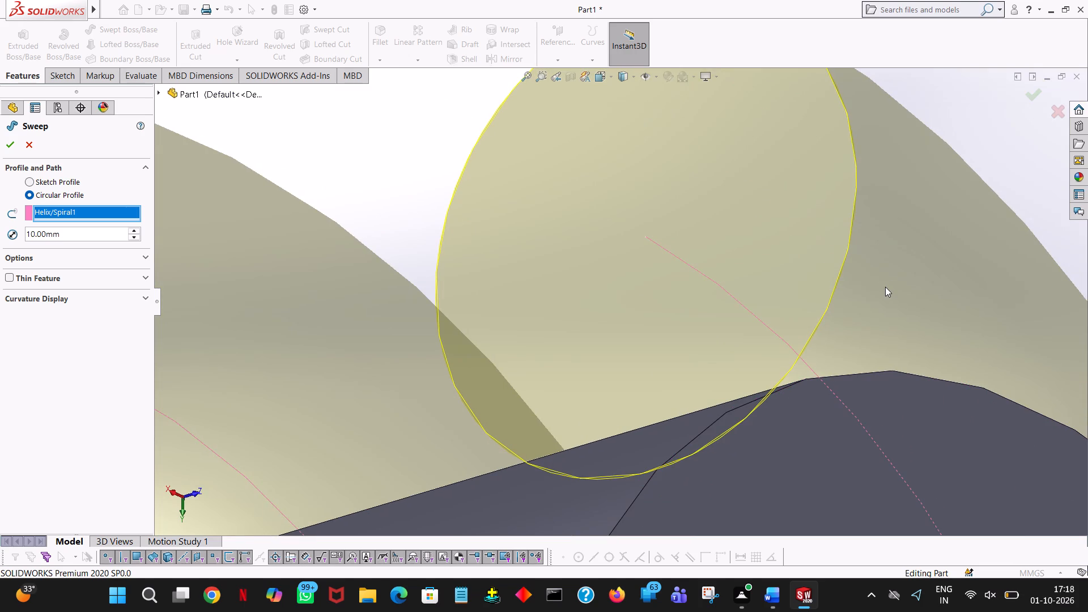
double_click(115, 234)
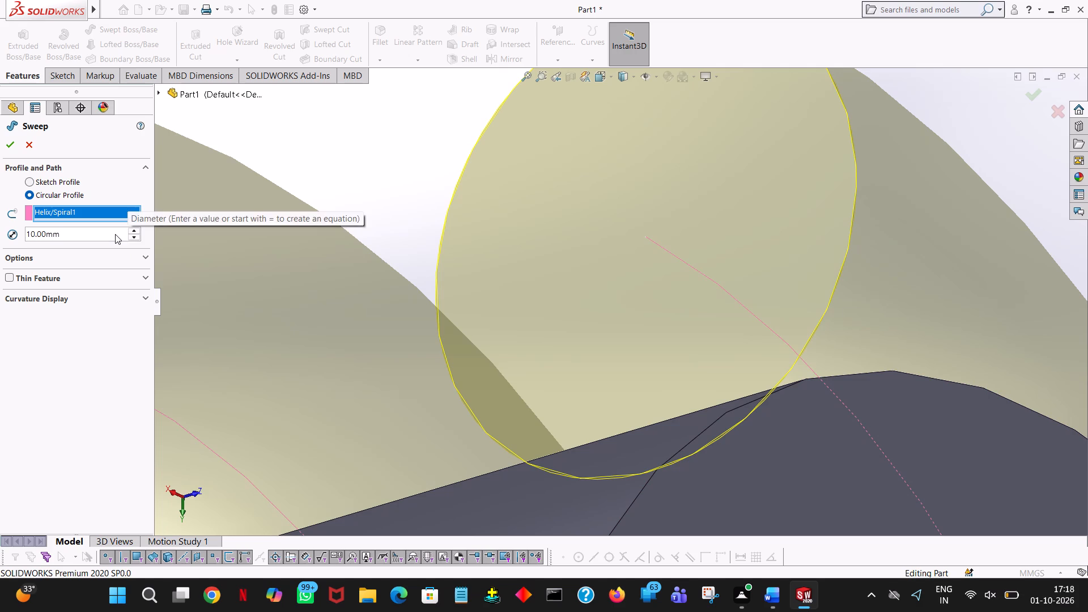
key(4)
key(Return)
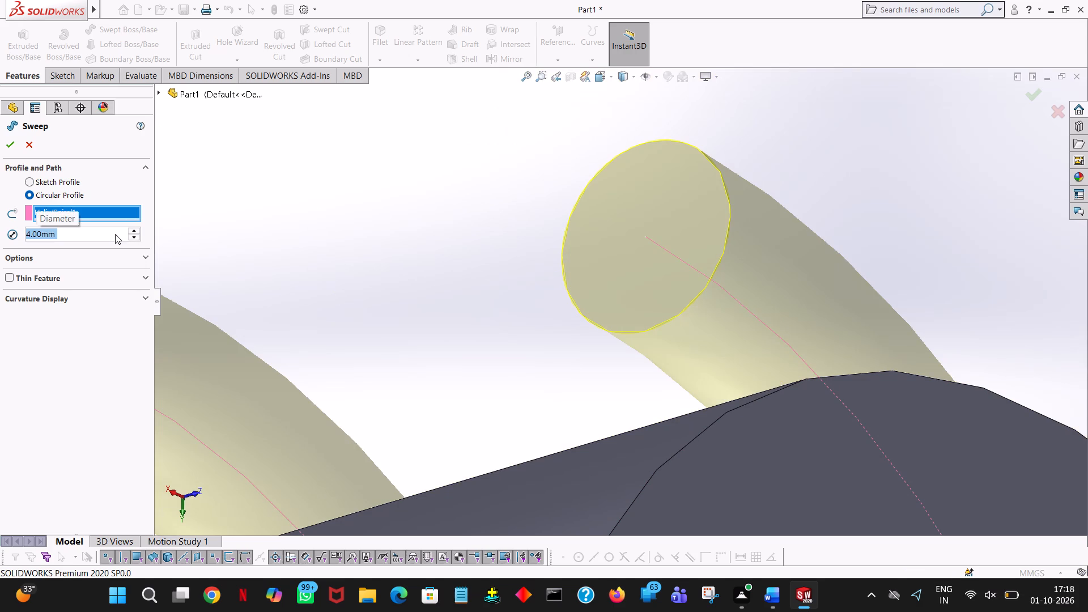
Enable Thin Feature on the circular-profile sweep along the helix, one-direction, with a wall thickness of 1 mm.
ctrl+scroll(347, 263, down, 4)
ctrl+scroll(347, 263, up, 15)
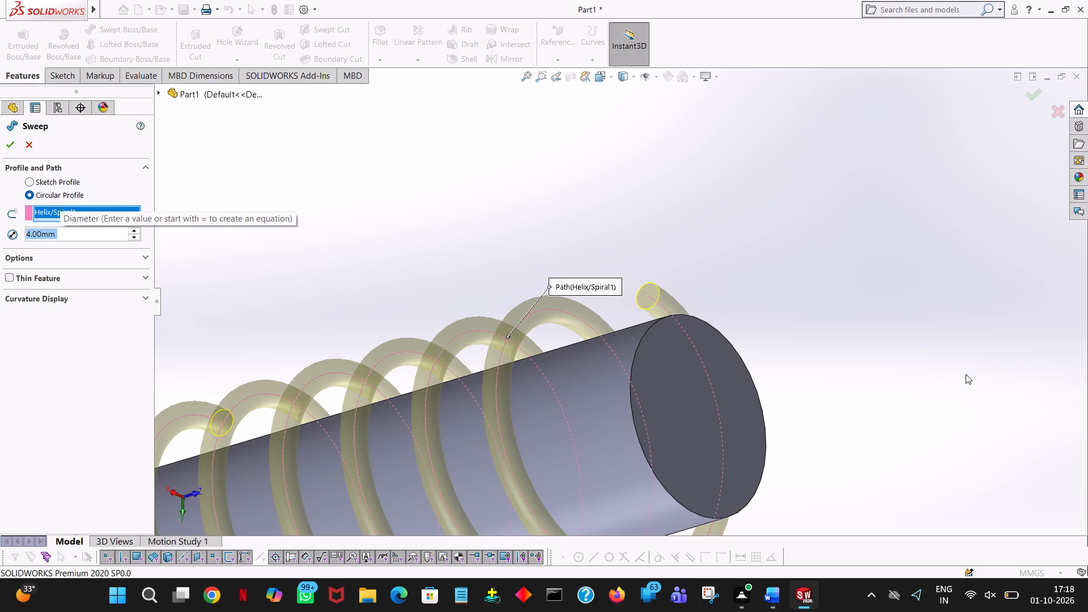
middle_drag(933, 359, 815, 353)
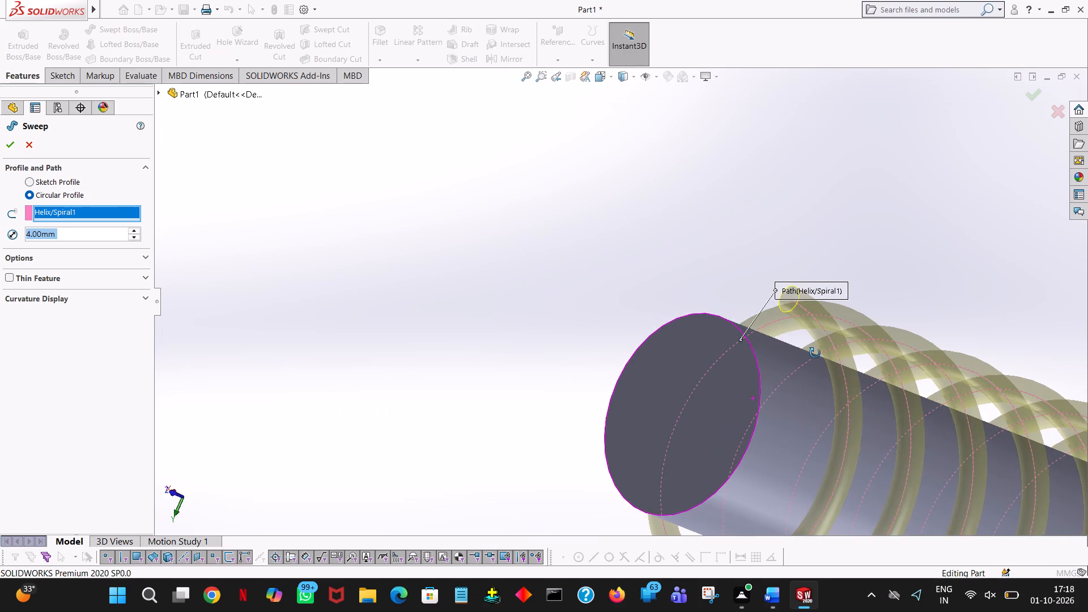
middle_drag(815, 353, 874, 362)
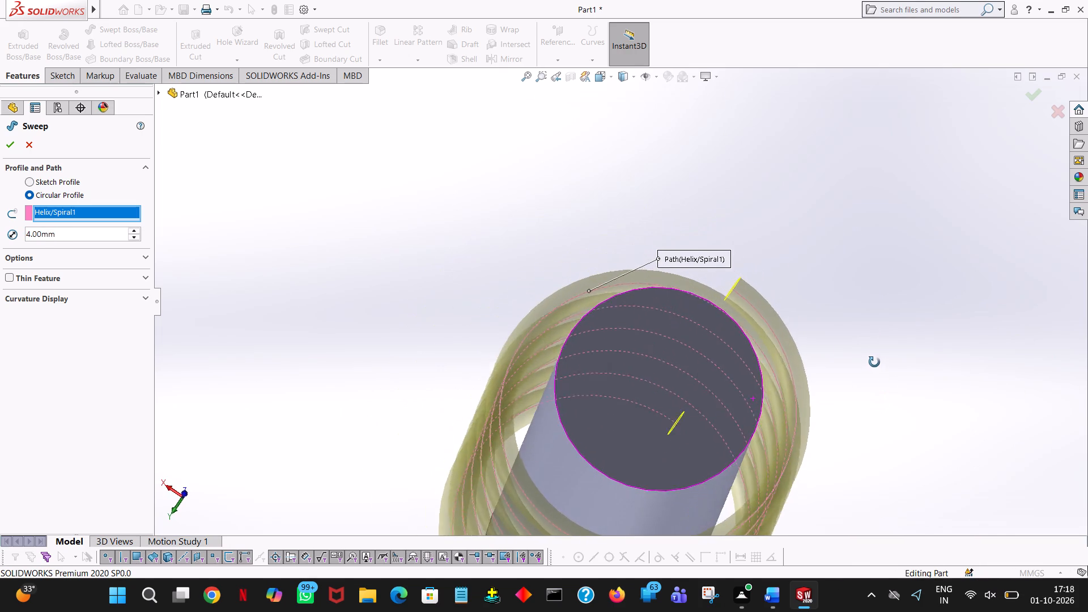
middle_drag(874, 362, 866, 410)
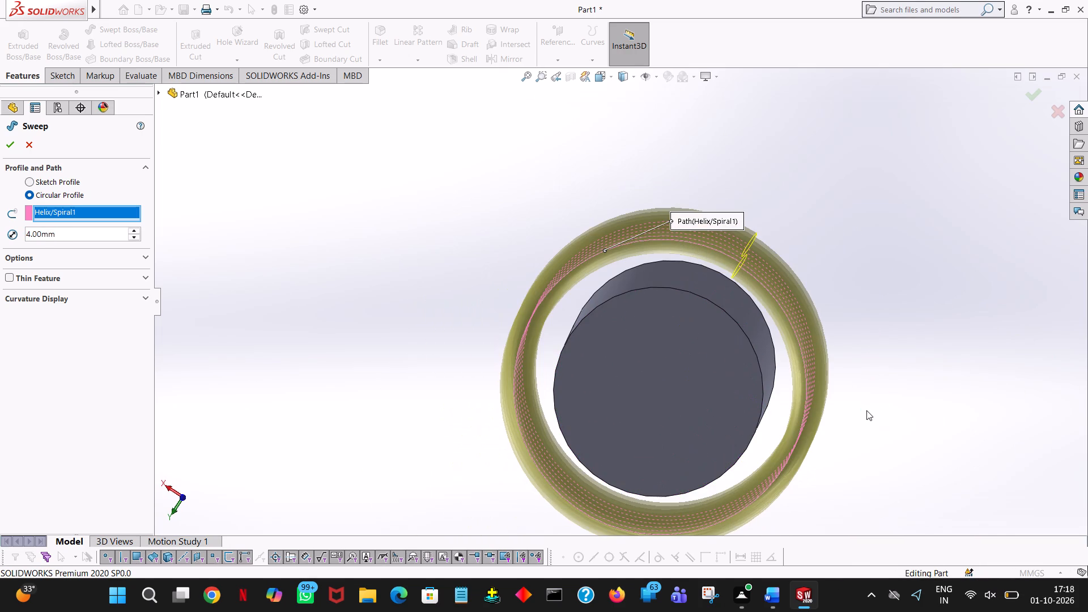
click(6, 278)
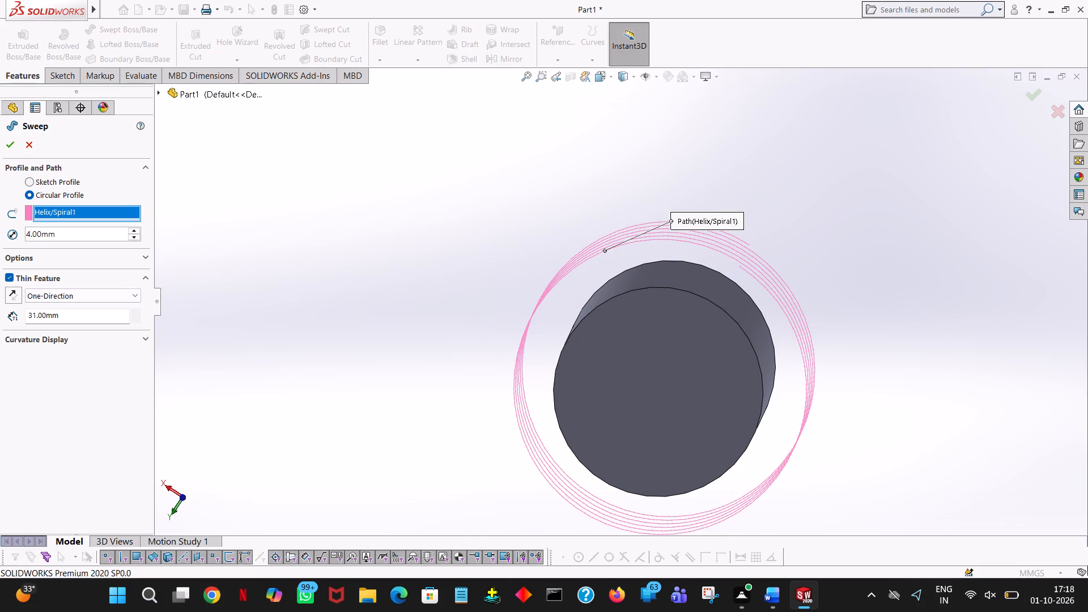
triple_click(135, 320)
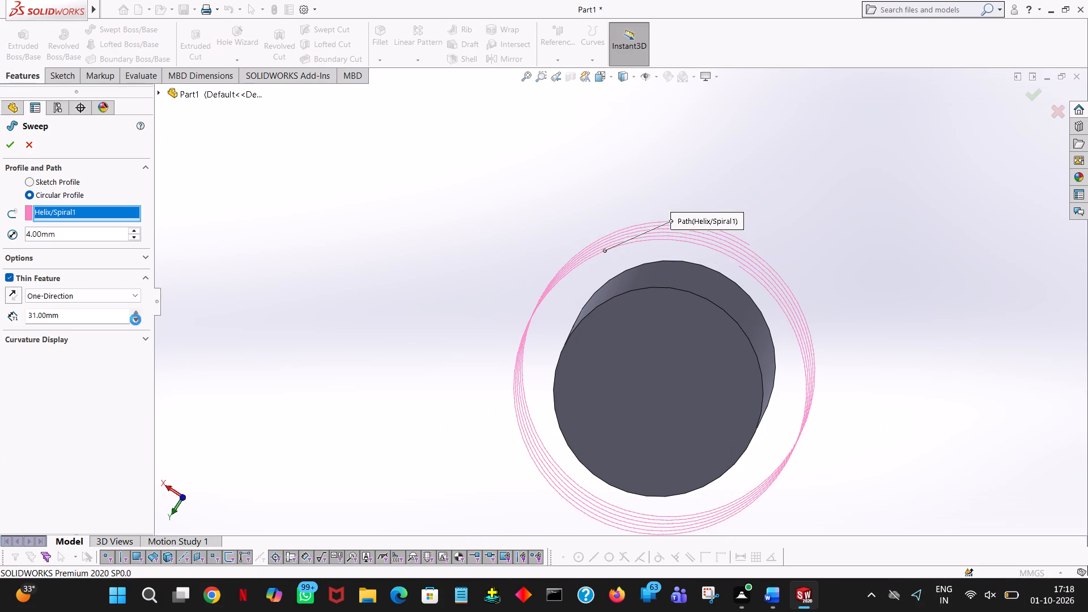
triple_click(135, 320)
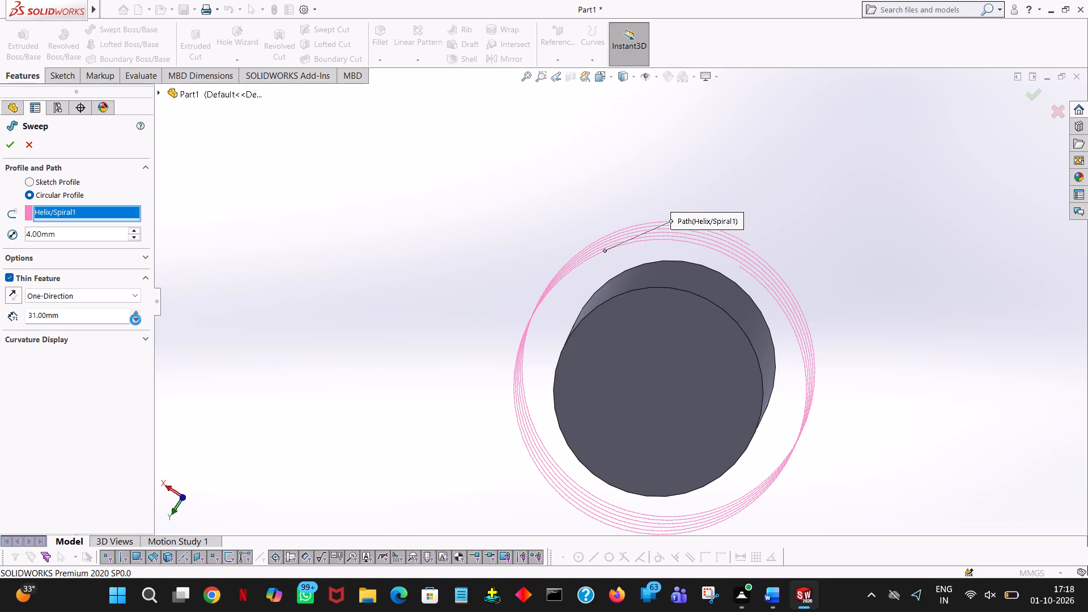
triple_click(135, 320)
click(135, 320)
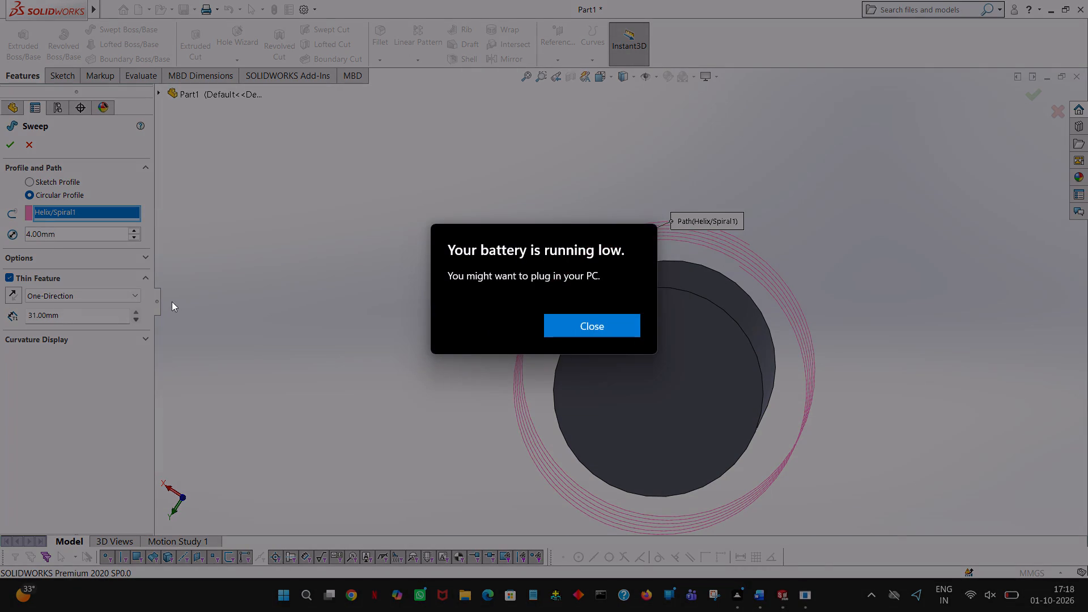
click(627, 330)
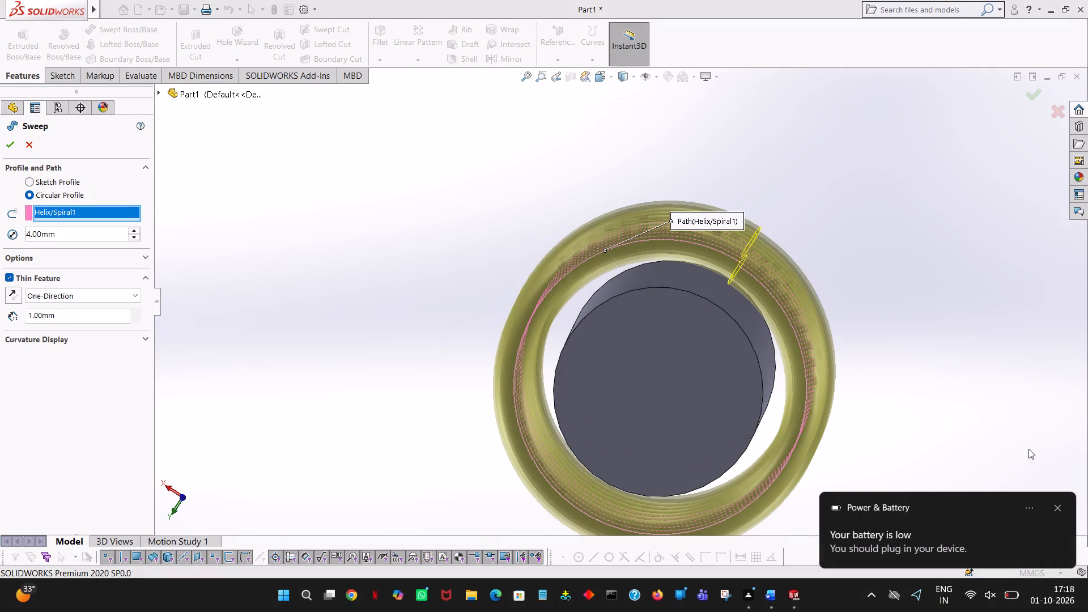
click(1061, 504)
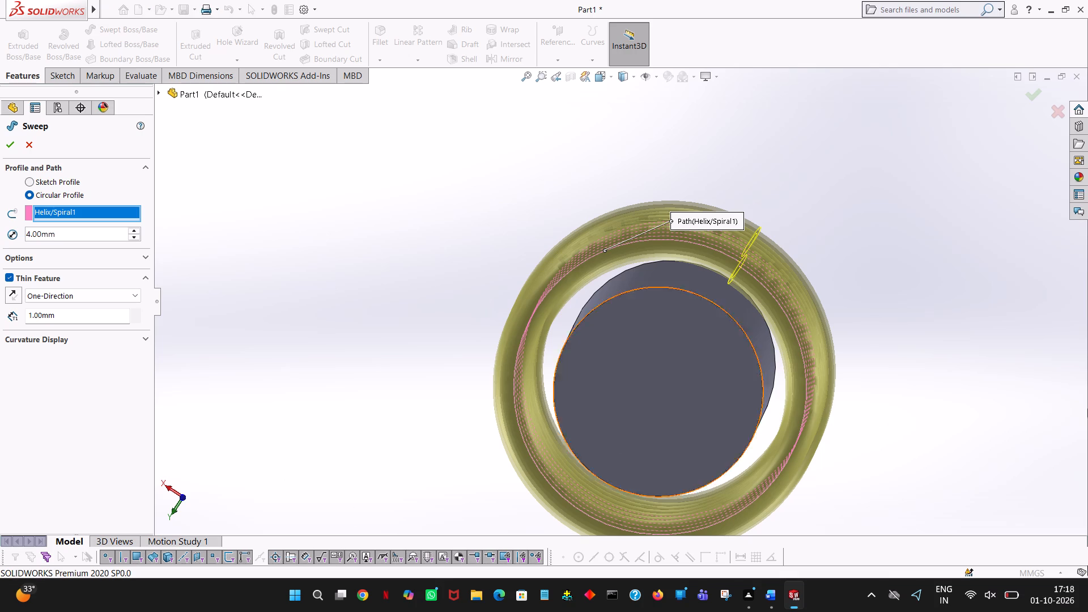
middle_drag(918, 427, 932, 415)
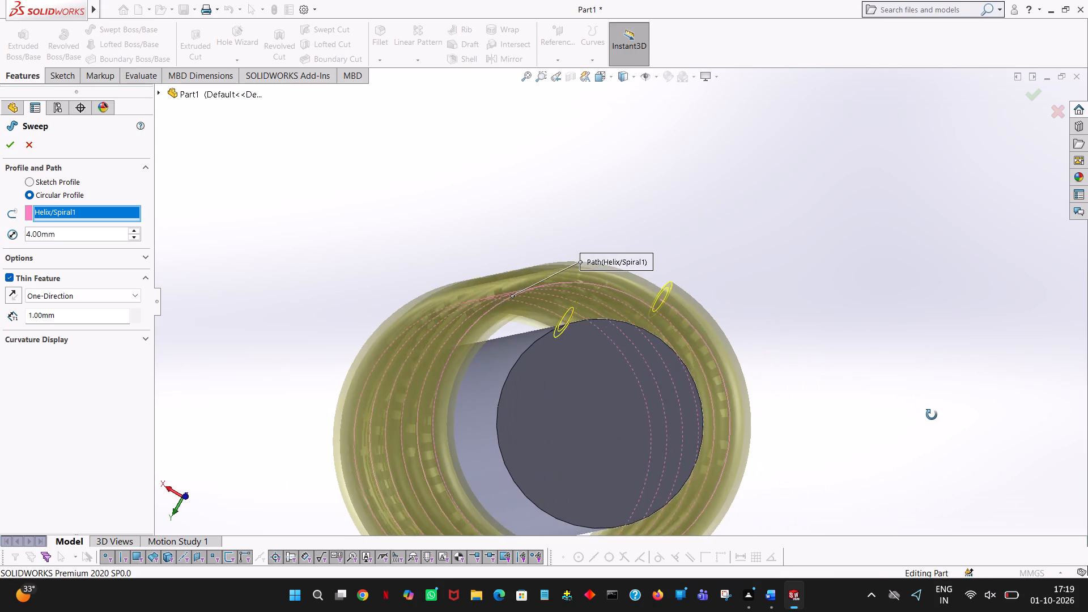
middle_drag(932, 415, 929, 438)
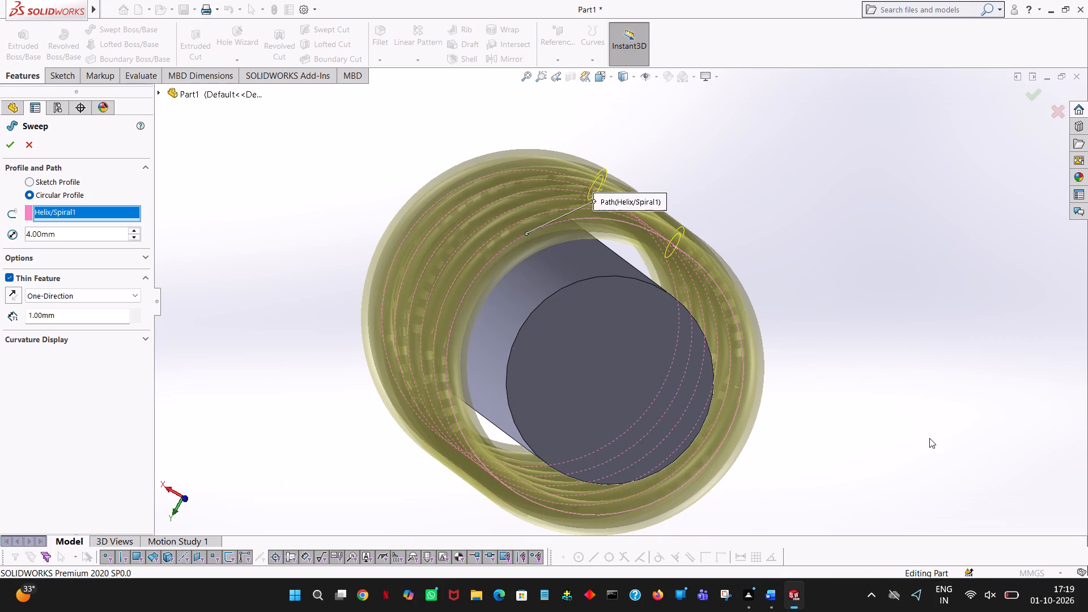
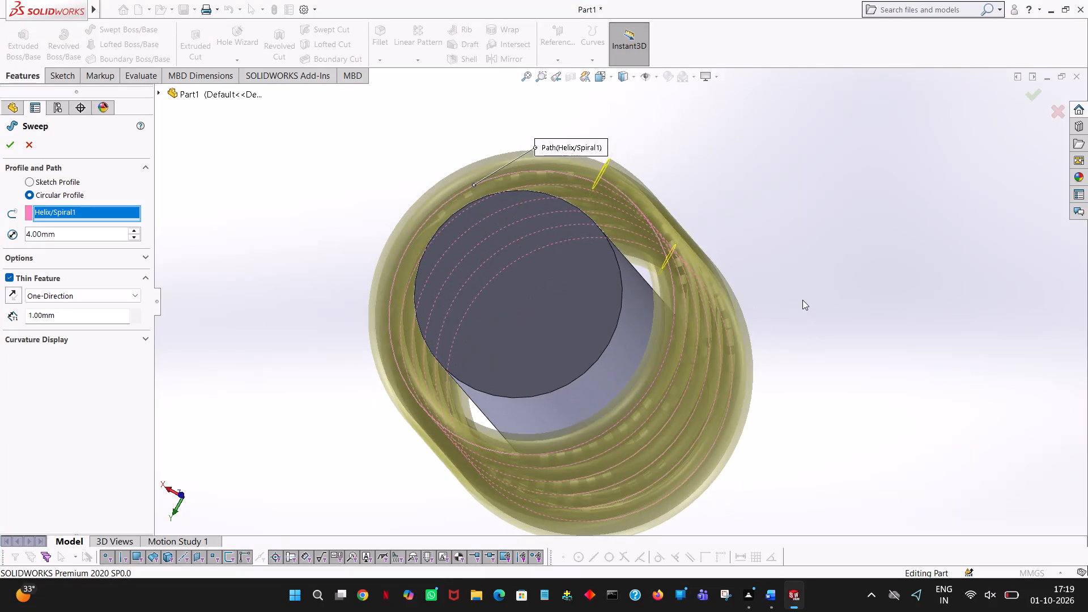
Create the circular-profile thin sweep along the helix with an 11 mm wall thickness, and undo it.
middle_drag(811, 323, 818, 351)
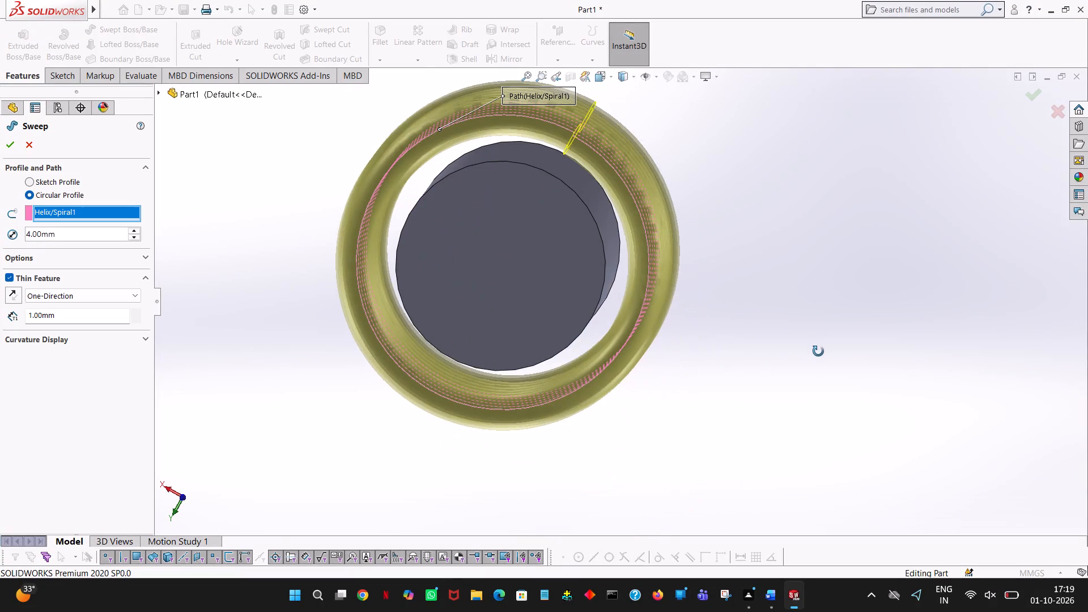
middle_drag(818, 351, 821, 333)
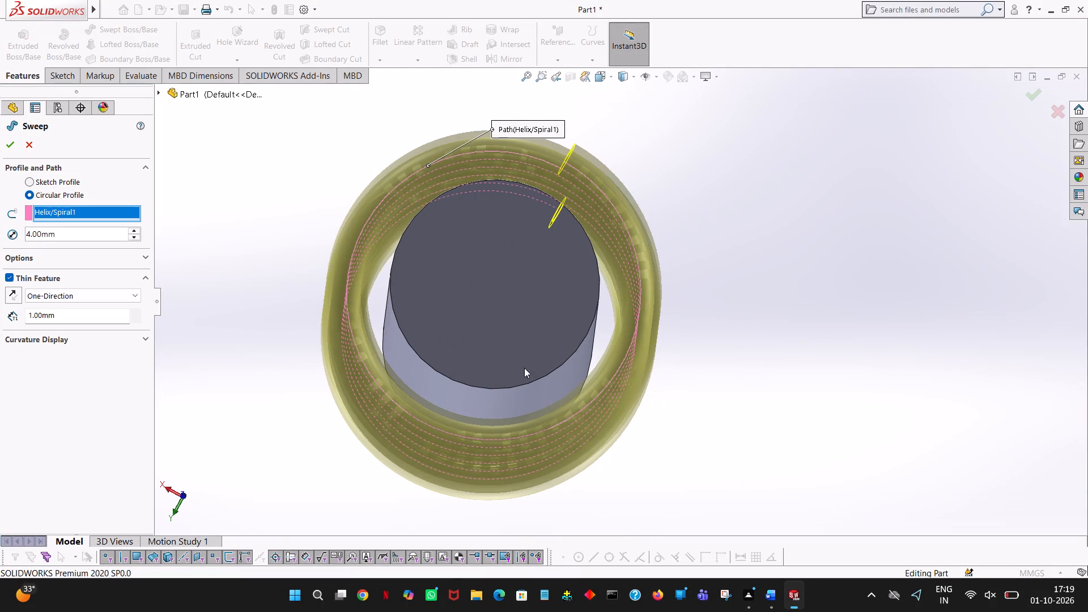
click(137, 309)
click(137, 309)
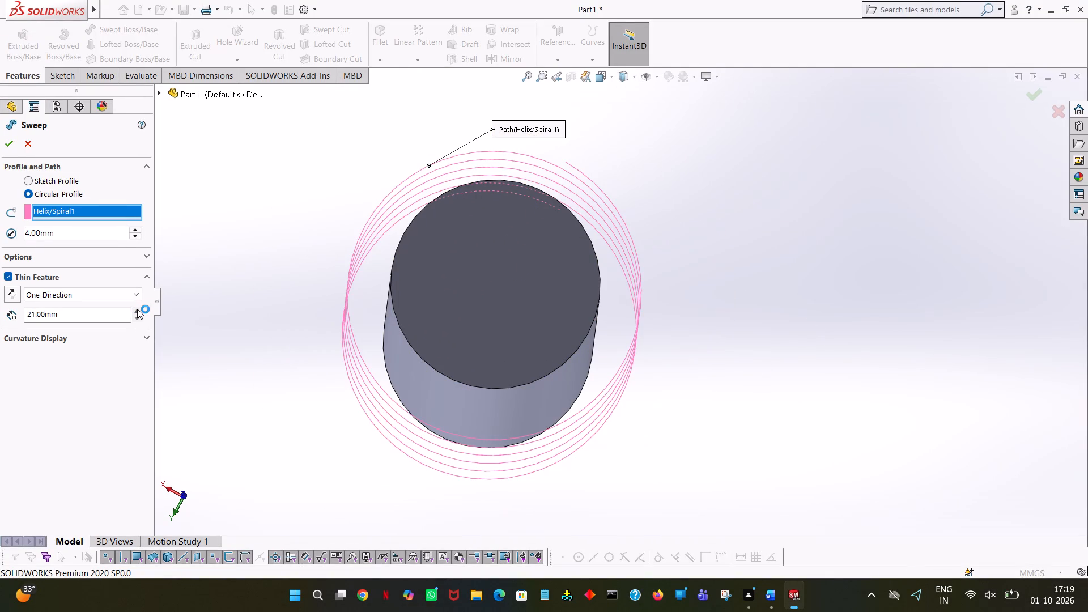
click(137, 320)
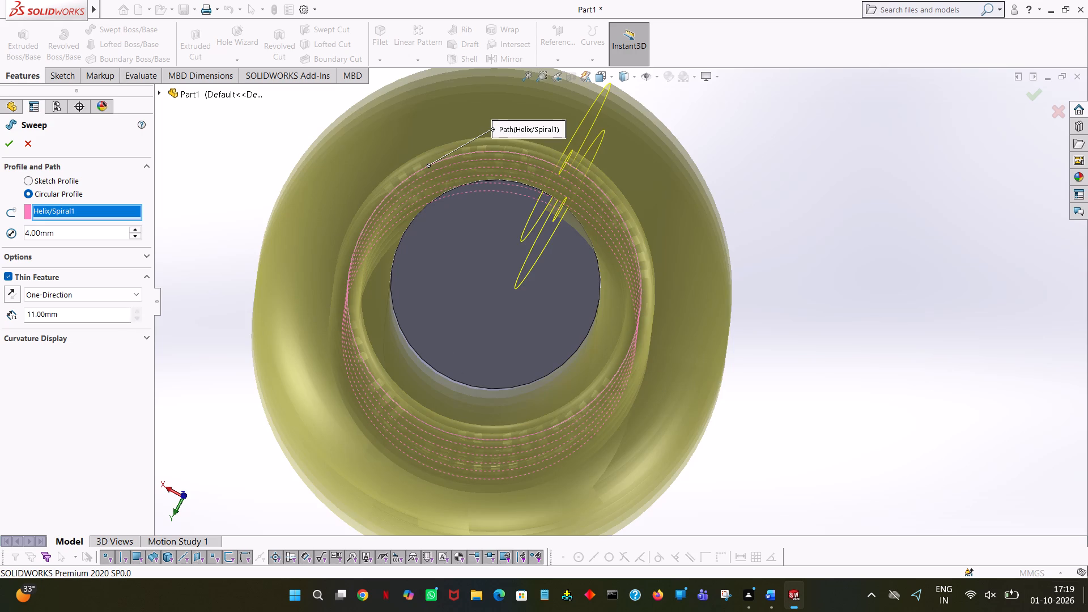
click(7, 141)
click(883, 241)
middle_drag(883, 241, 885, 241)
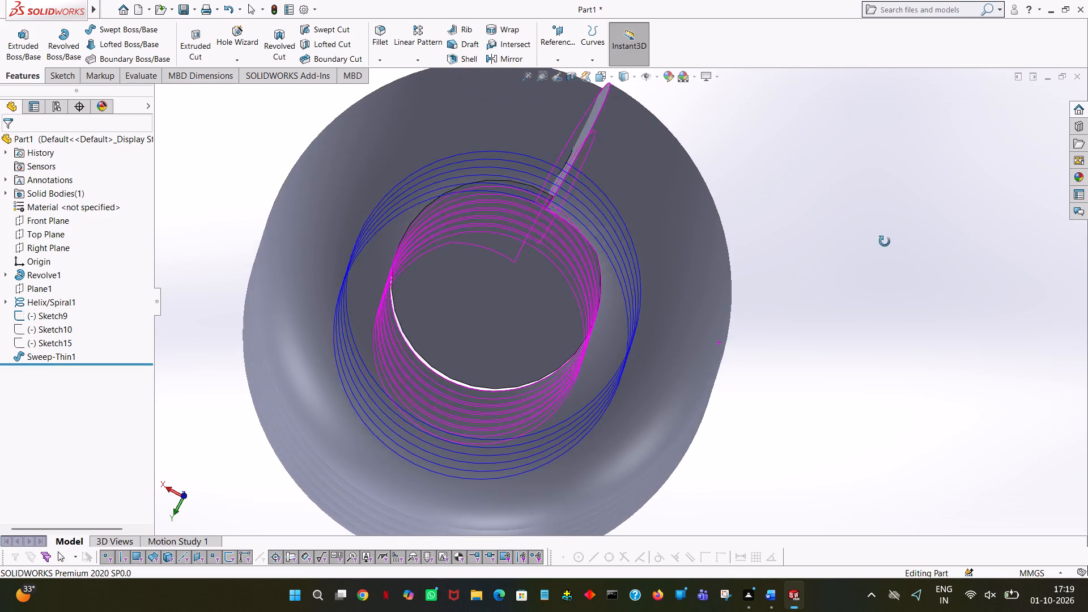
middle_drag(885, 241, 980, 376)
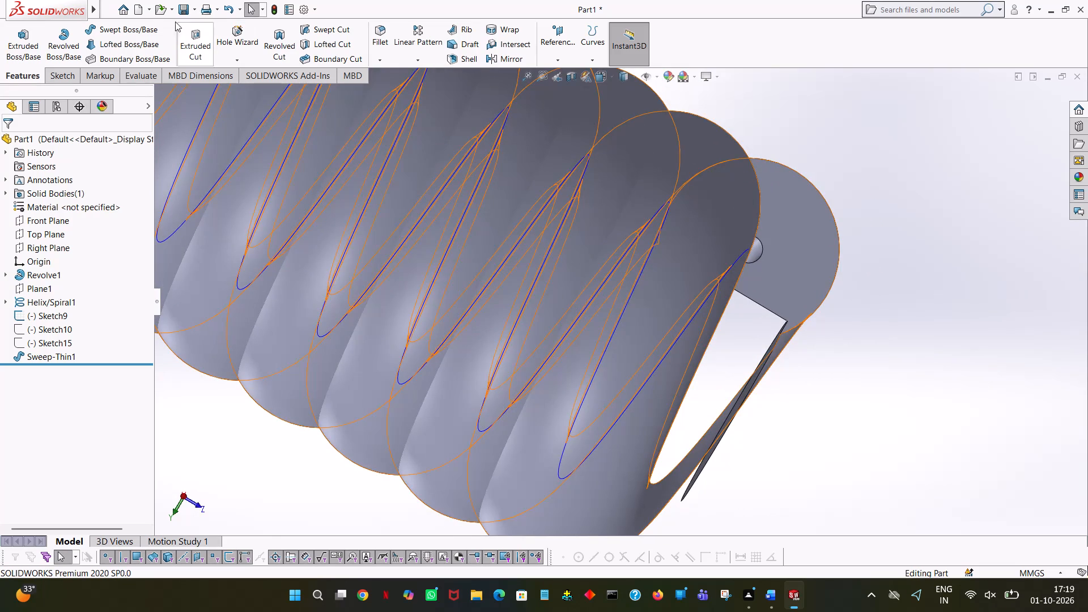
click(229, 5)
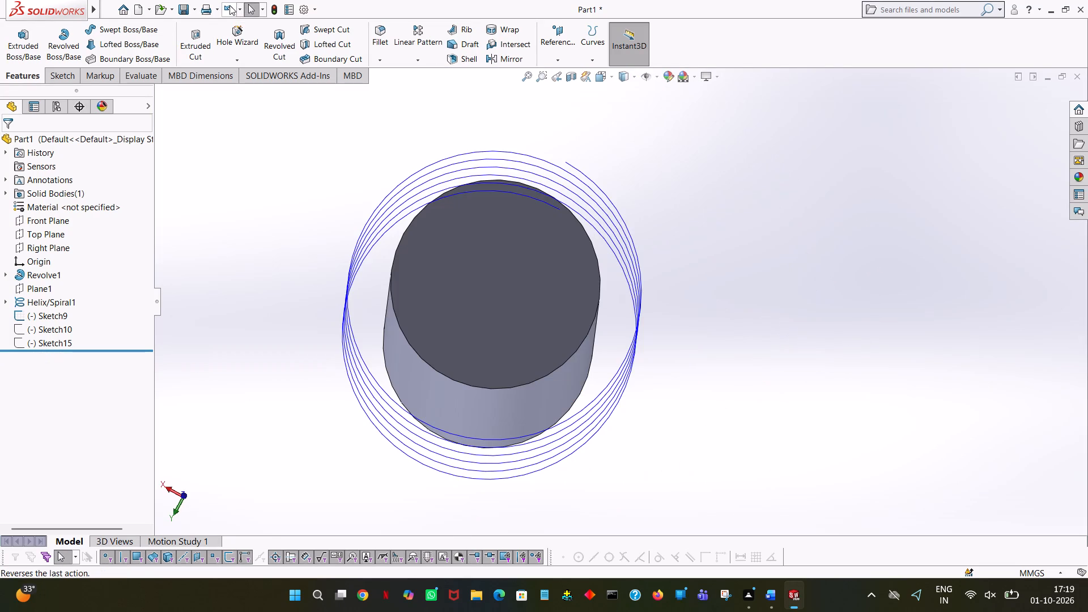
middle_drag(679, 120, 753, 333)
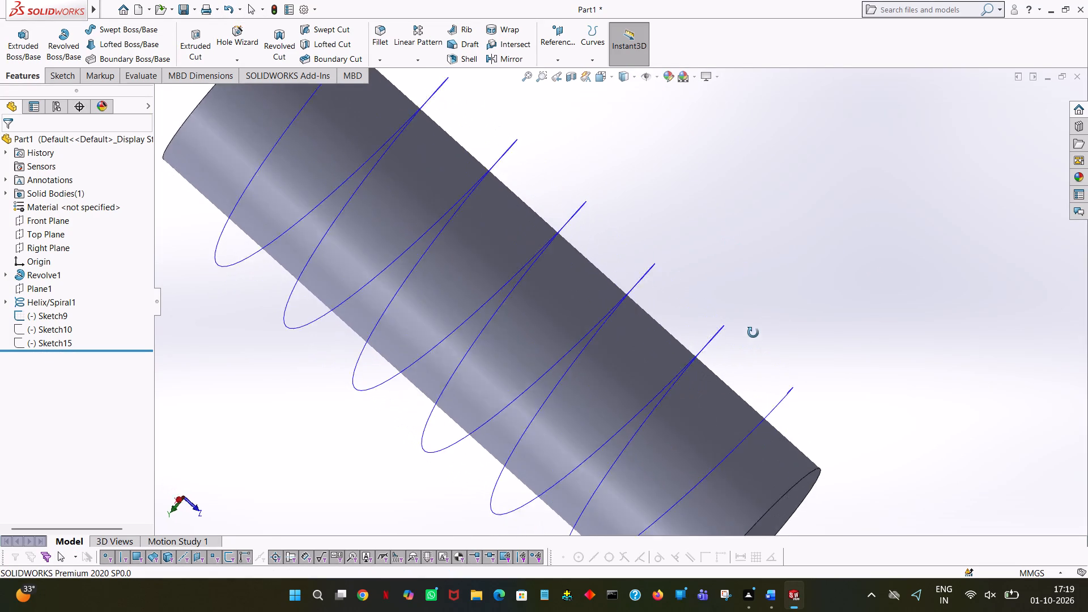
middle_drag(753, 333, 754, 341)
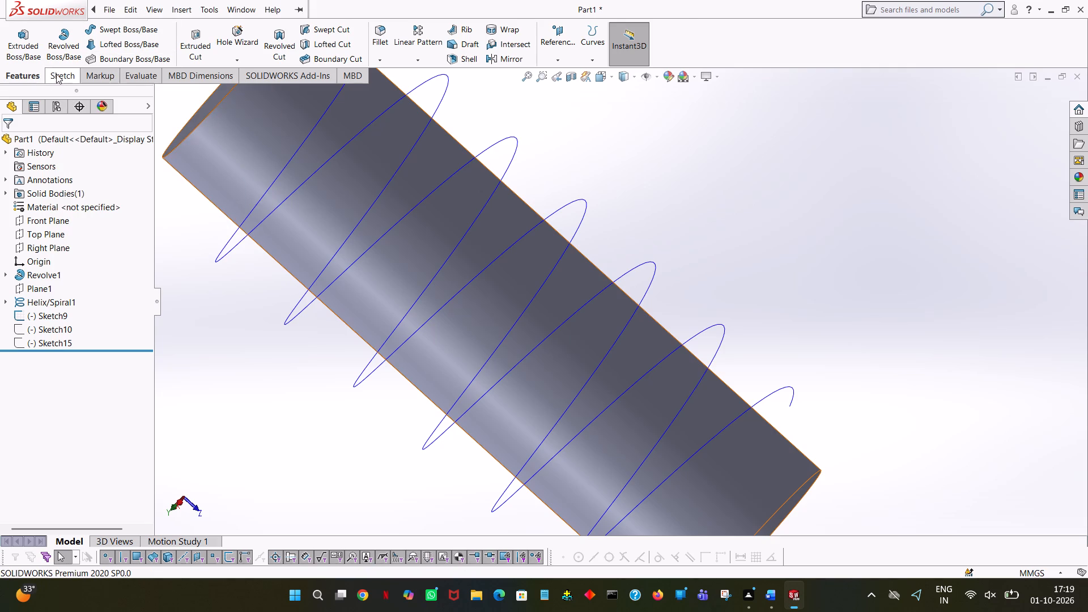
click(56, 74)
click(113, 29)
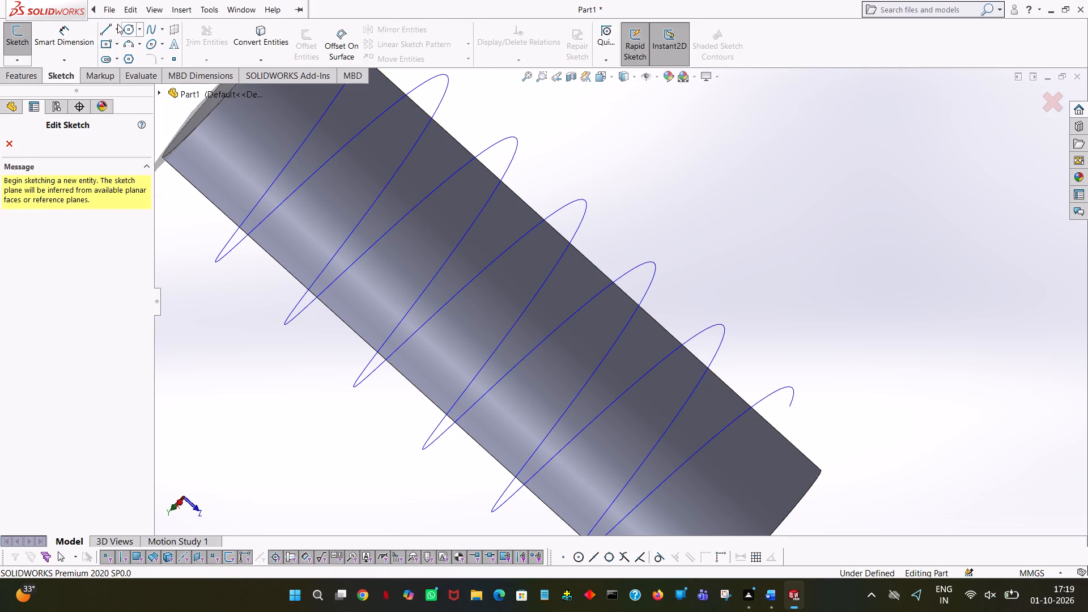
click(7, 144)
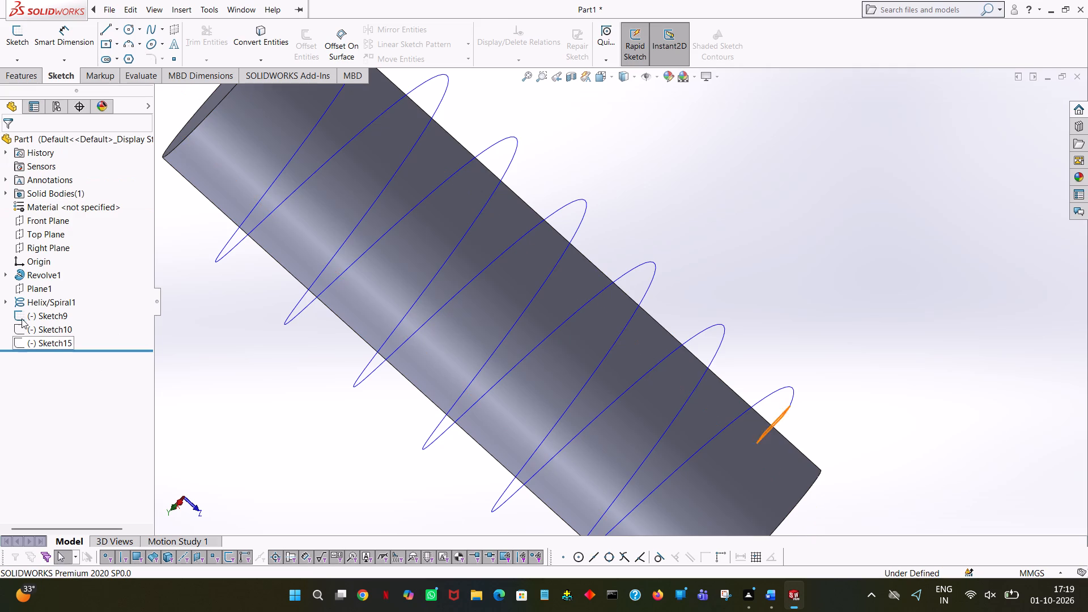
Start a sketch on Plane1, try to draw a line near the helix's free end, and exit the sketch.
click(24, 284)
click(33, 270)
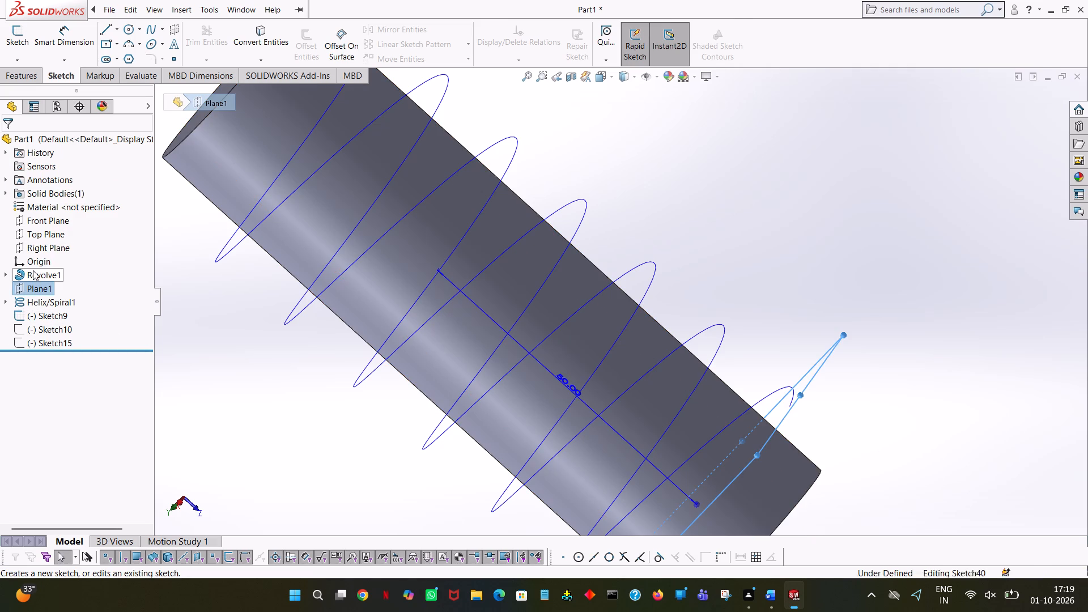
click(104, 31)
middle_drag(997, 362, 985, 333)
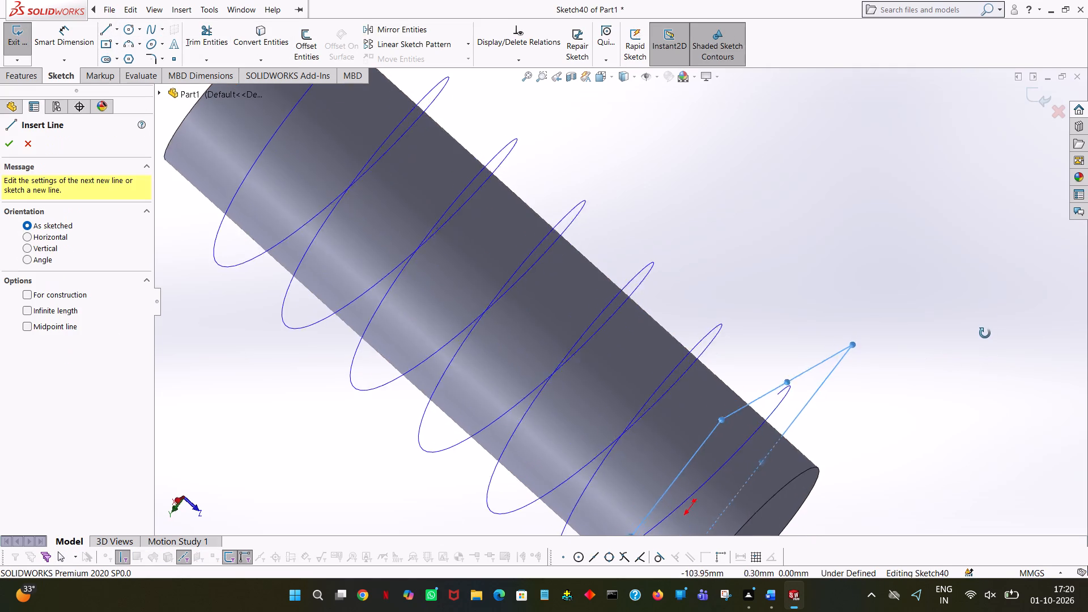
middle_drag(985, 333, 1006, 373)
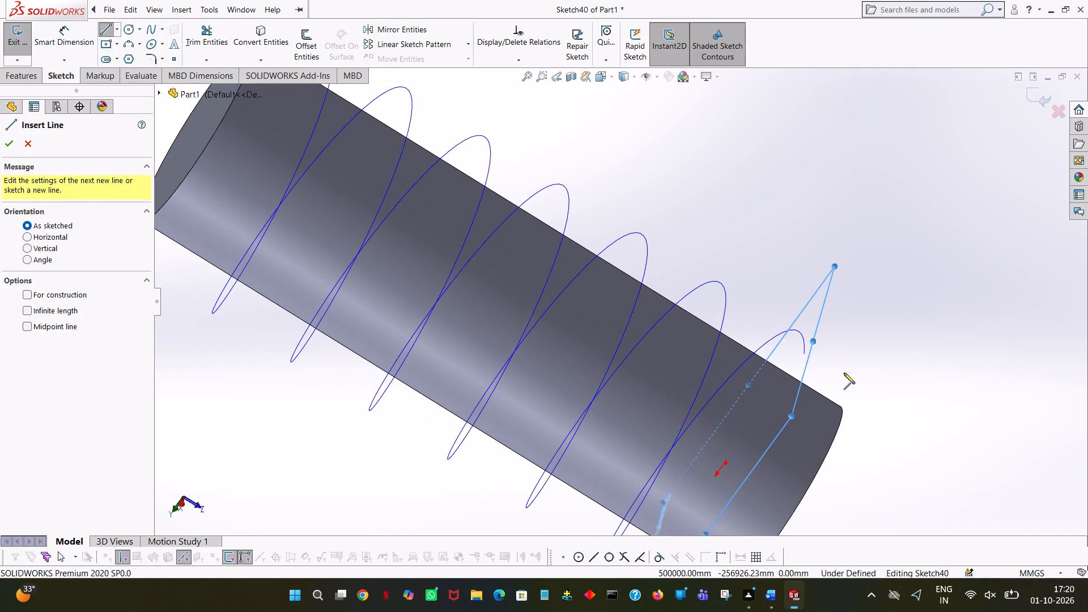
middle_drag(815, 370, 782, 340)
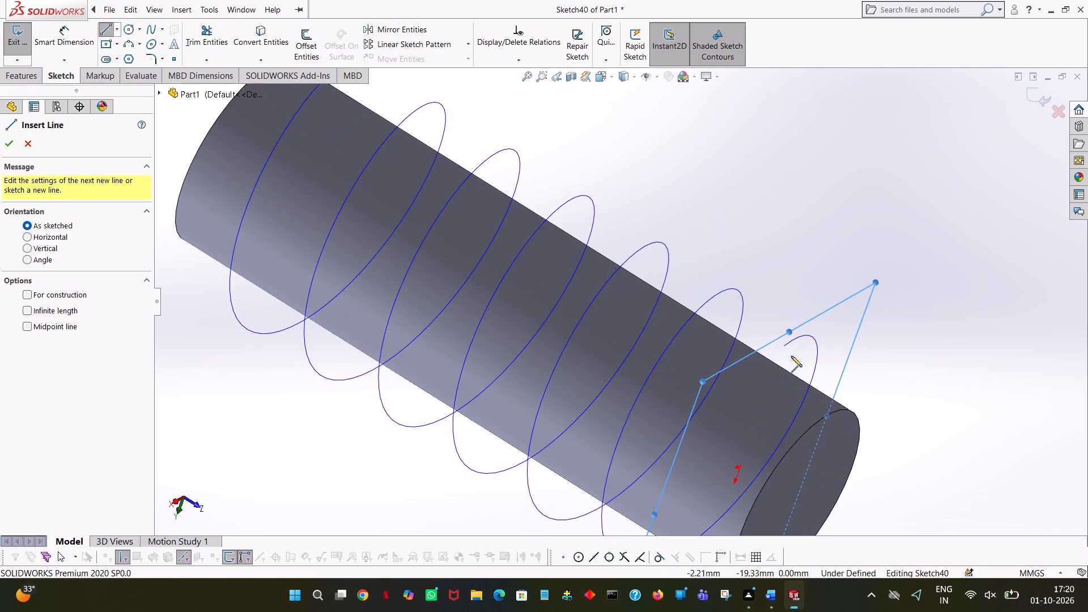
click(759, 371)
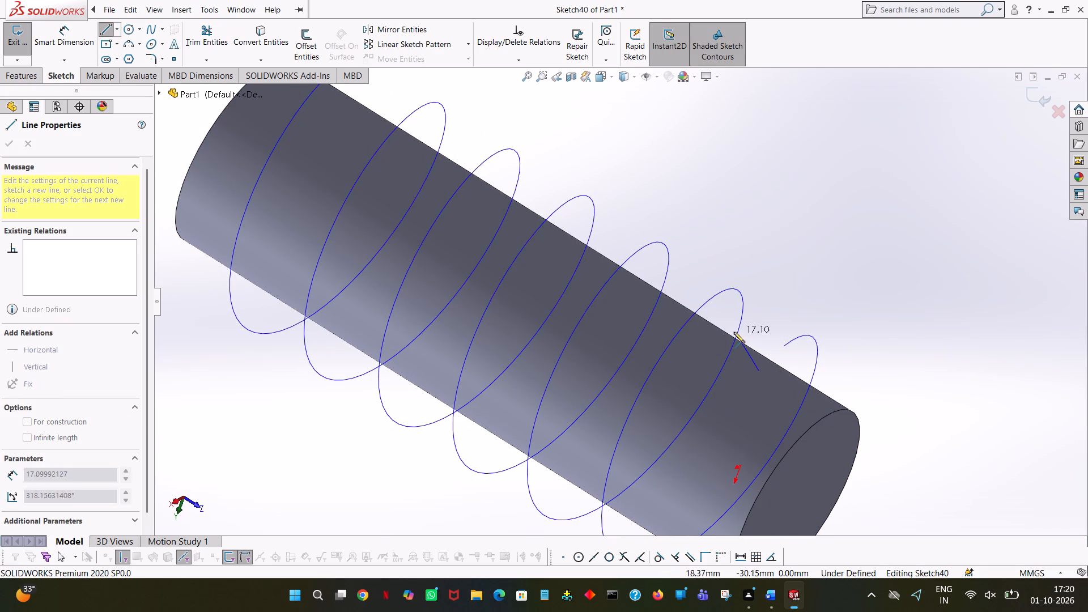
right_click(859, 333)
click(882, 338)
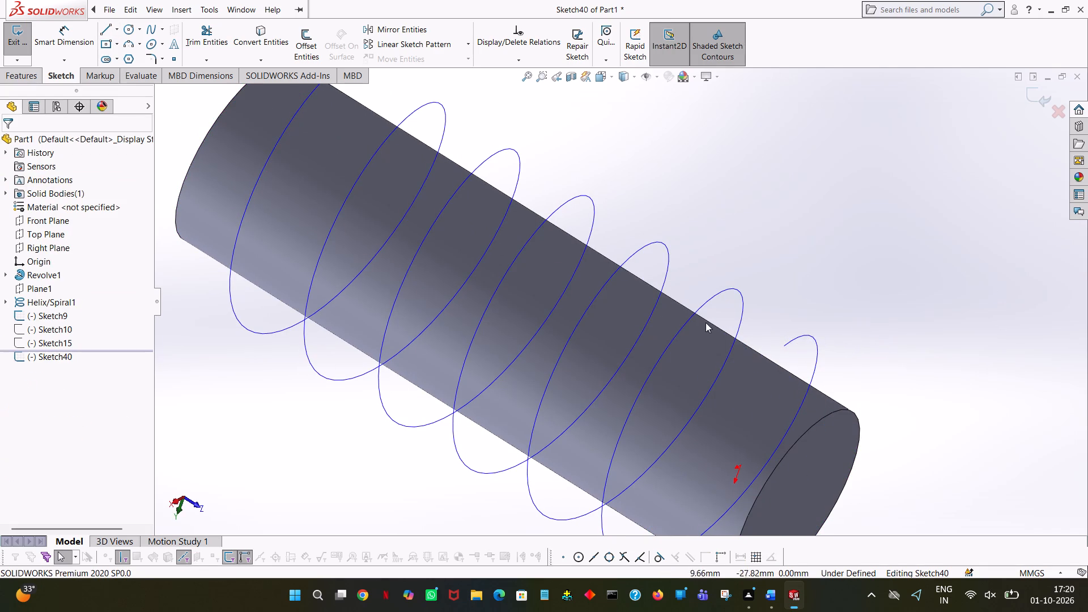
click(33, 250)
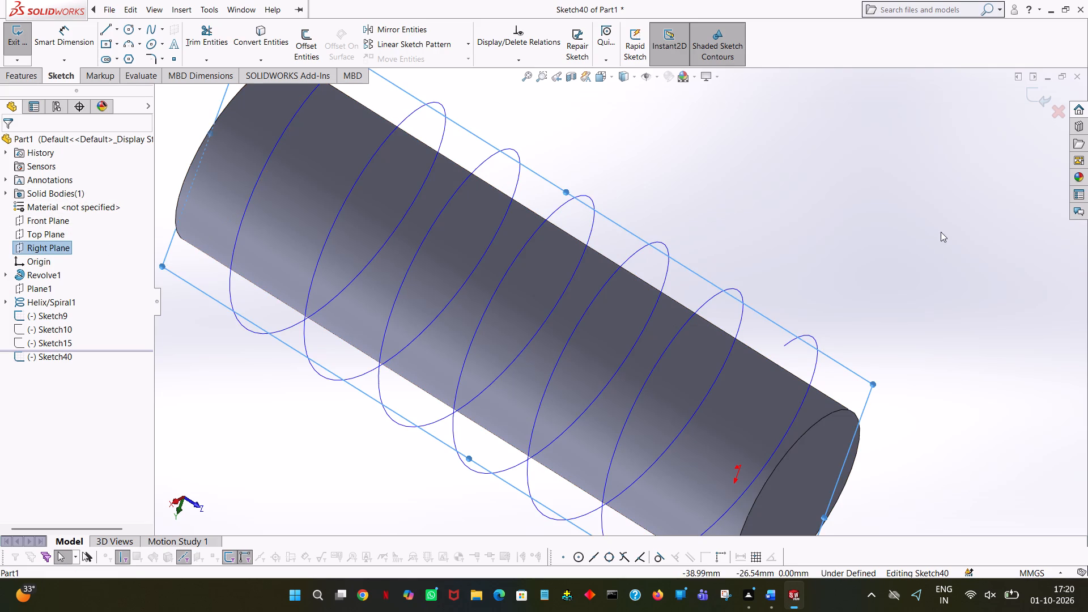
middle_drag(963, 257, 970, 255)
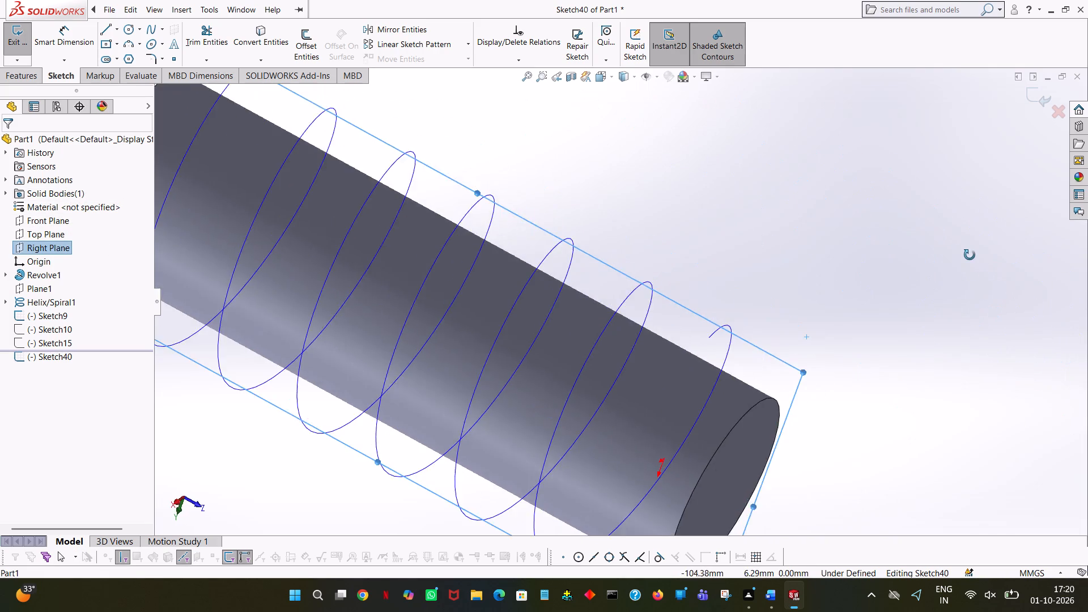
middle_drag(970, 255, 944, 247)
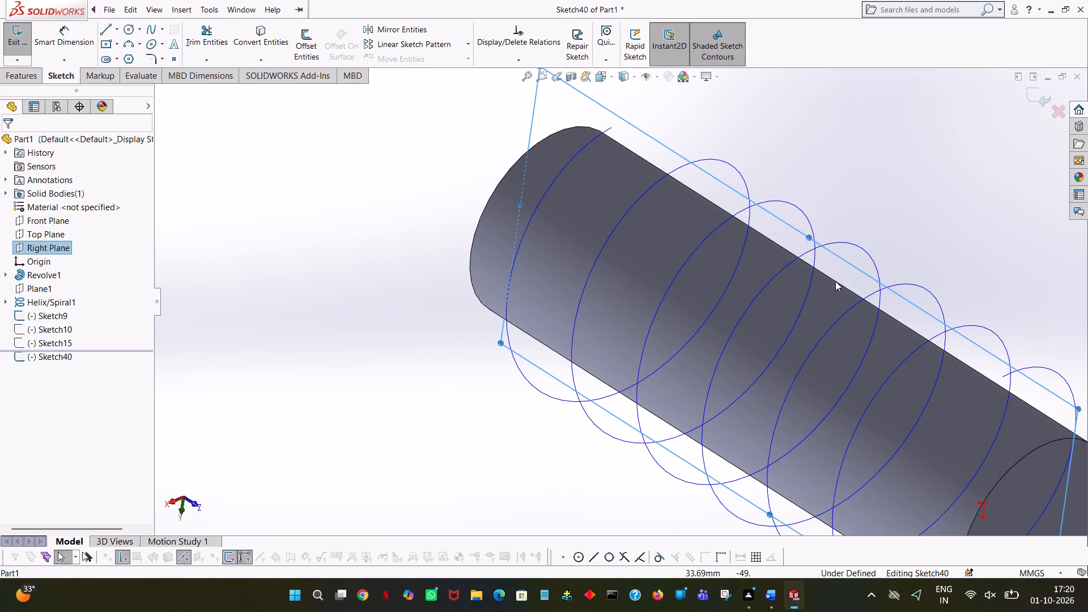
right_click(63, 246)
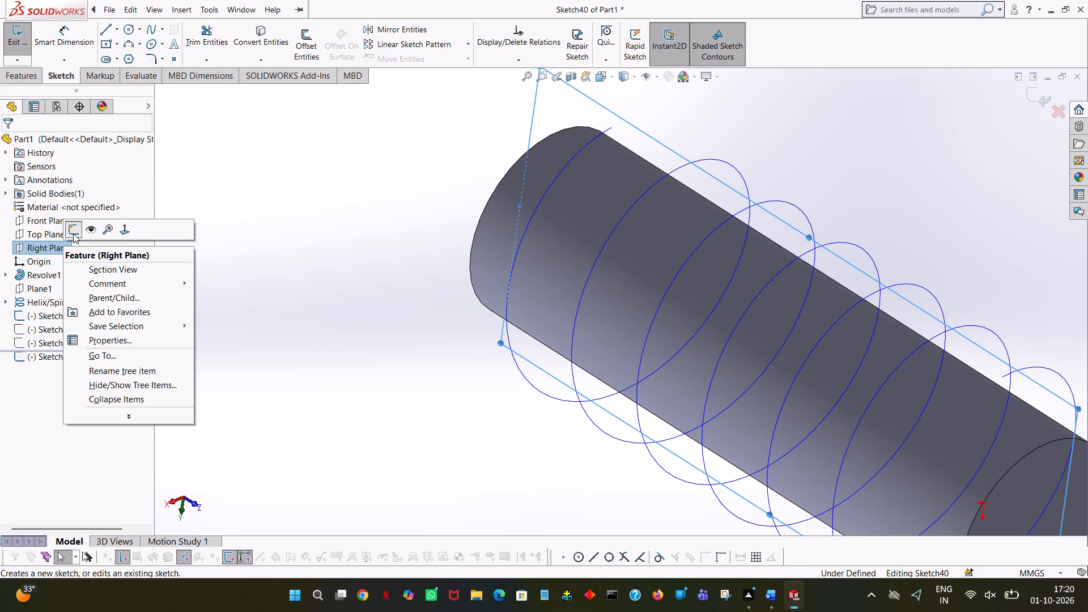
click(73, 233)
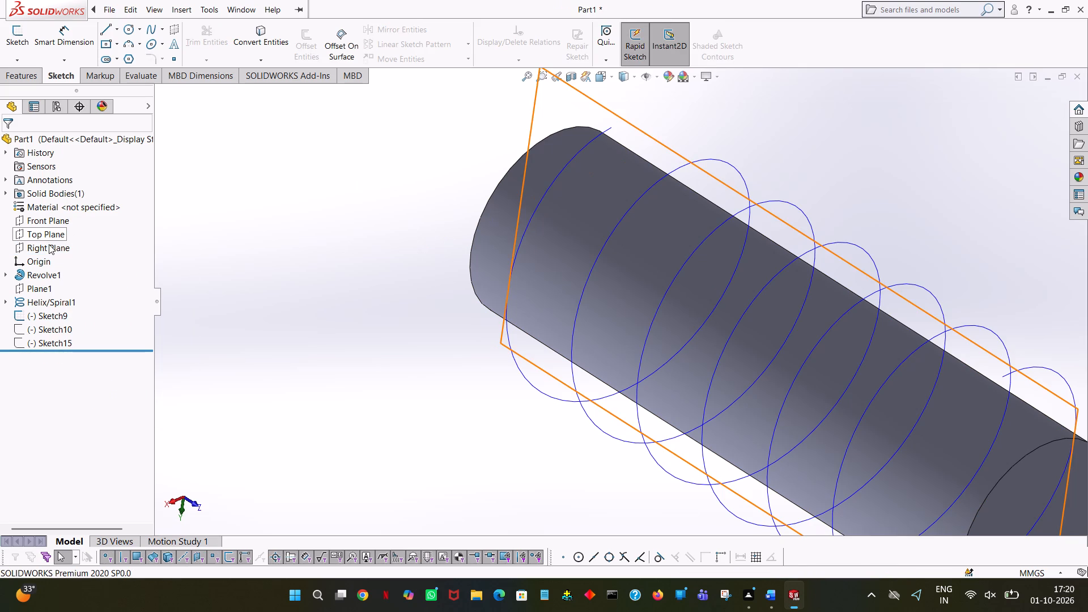
Start a sketch on the Right Plane, face it squarely, and orient it on the helix's free end near the shaft's end face.
click(49, 244)
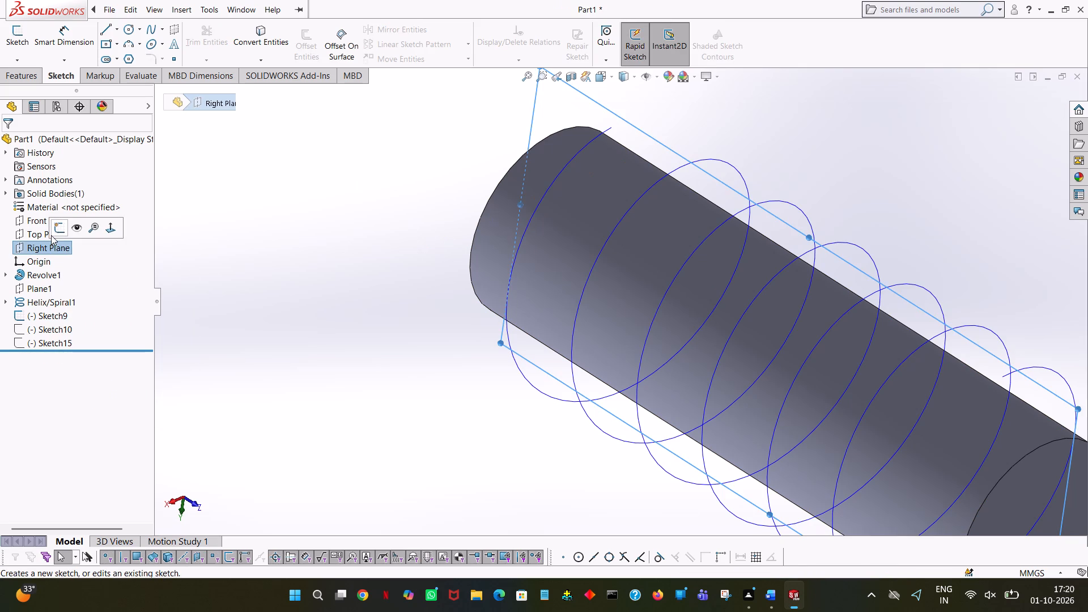
click(54, 231)
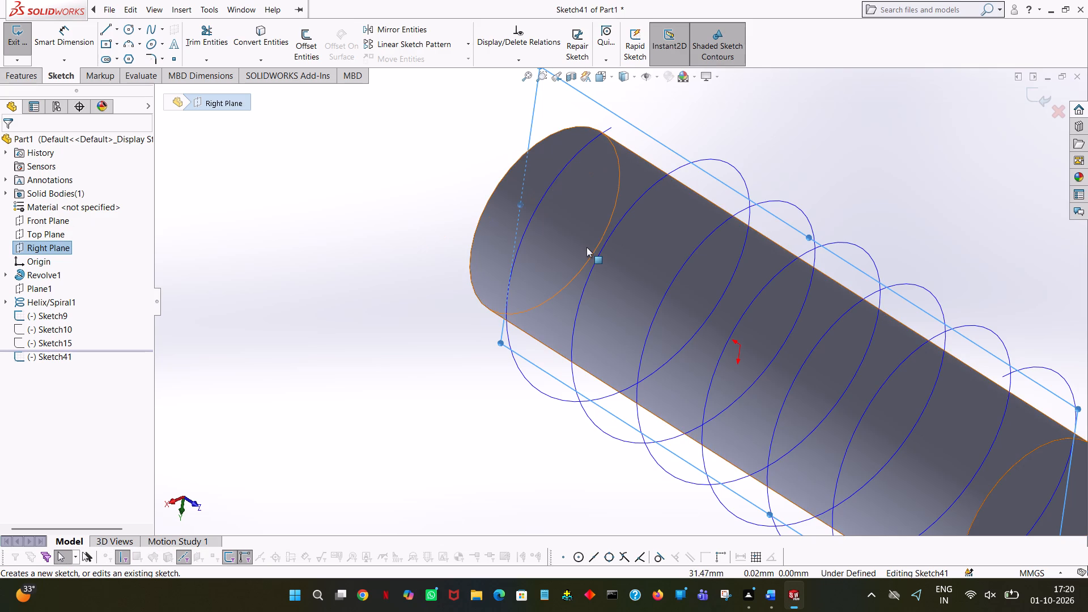
key(space)
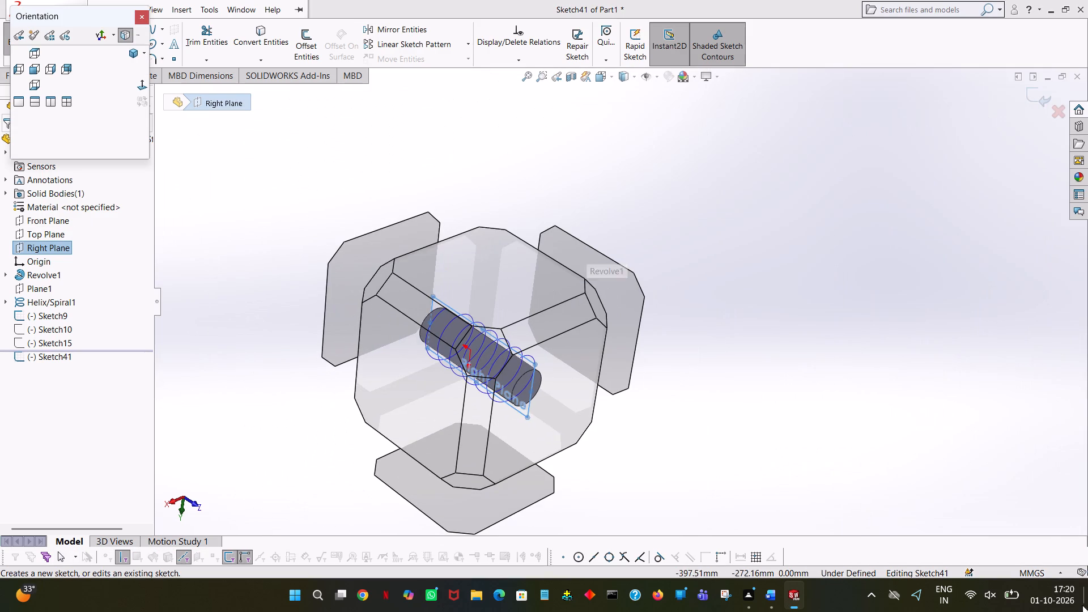
click(143, 85)
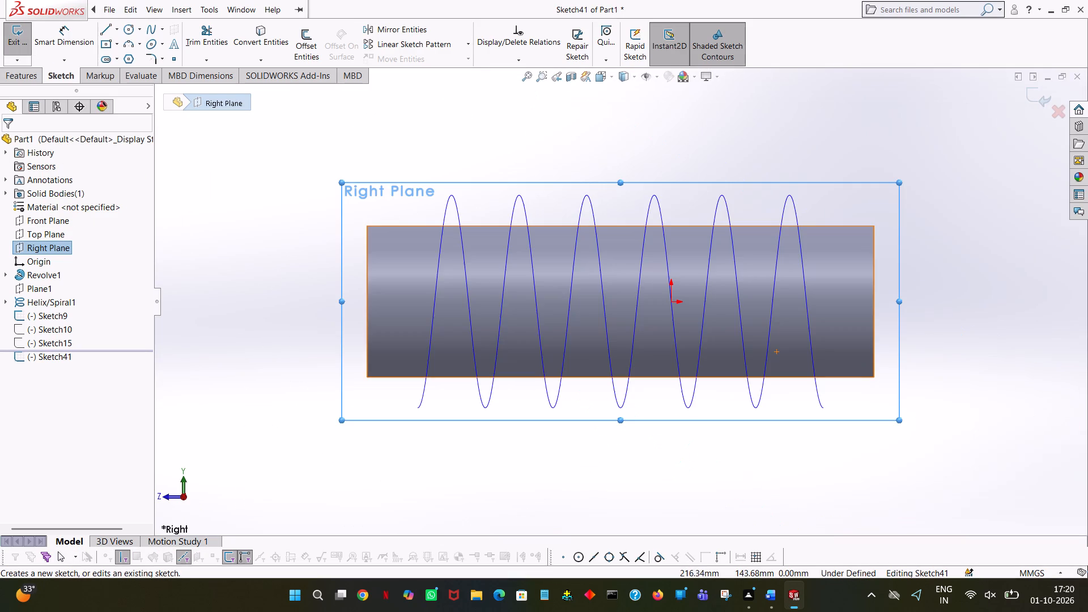
middle_drag(844, 450, 840, 413)
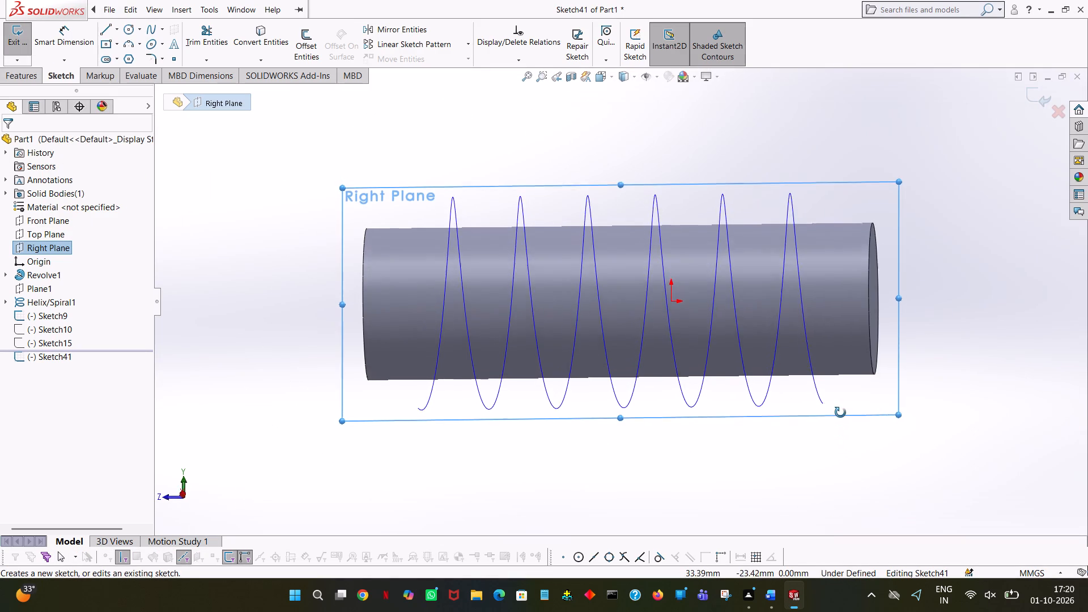
middle_drag(840, 413, 851, 60)
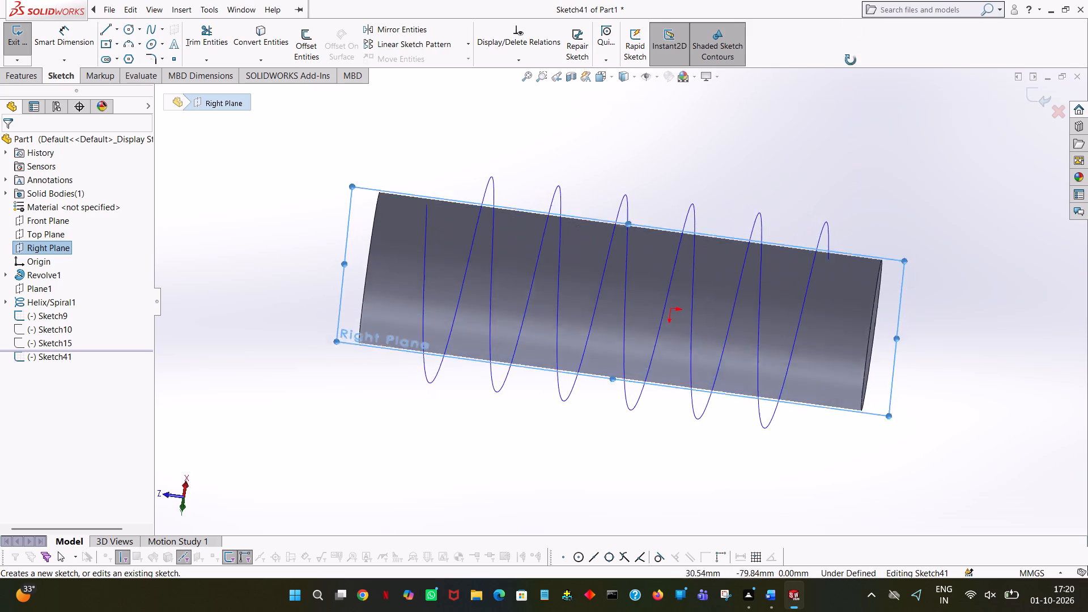
middle_drag(851, 60, 867, 0)
middle_drag(943, 258, 935, 226)
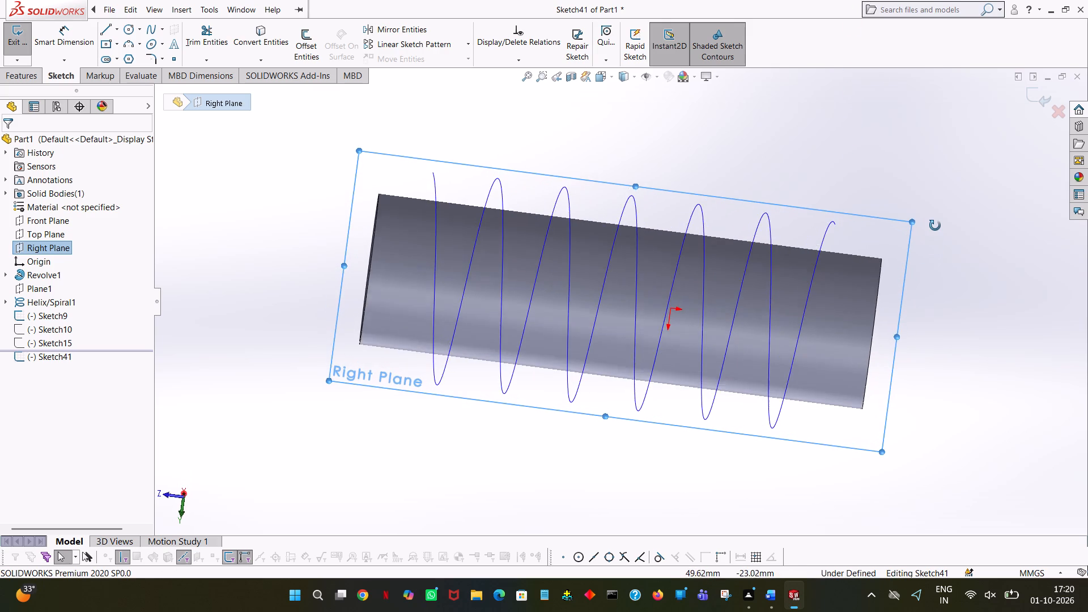
middle_drag(935, 226, 933, 212)
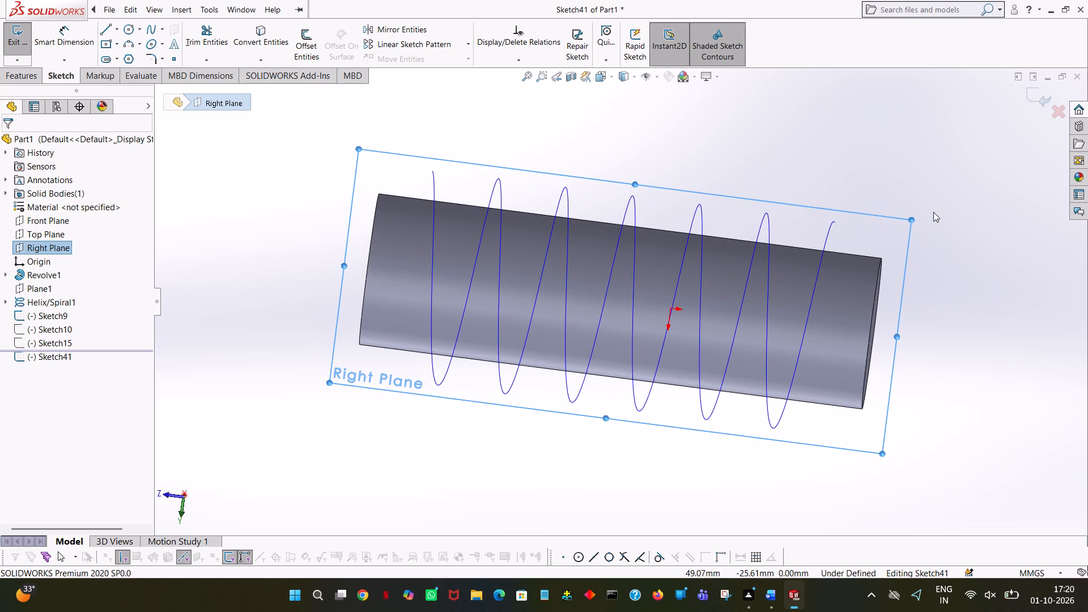
middle_drag(956, 266, 962, 224)
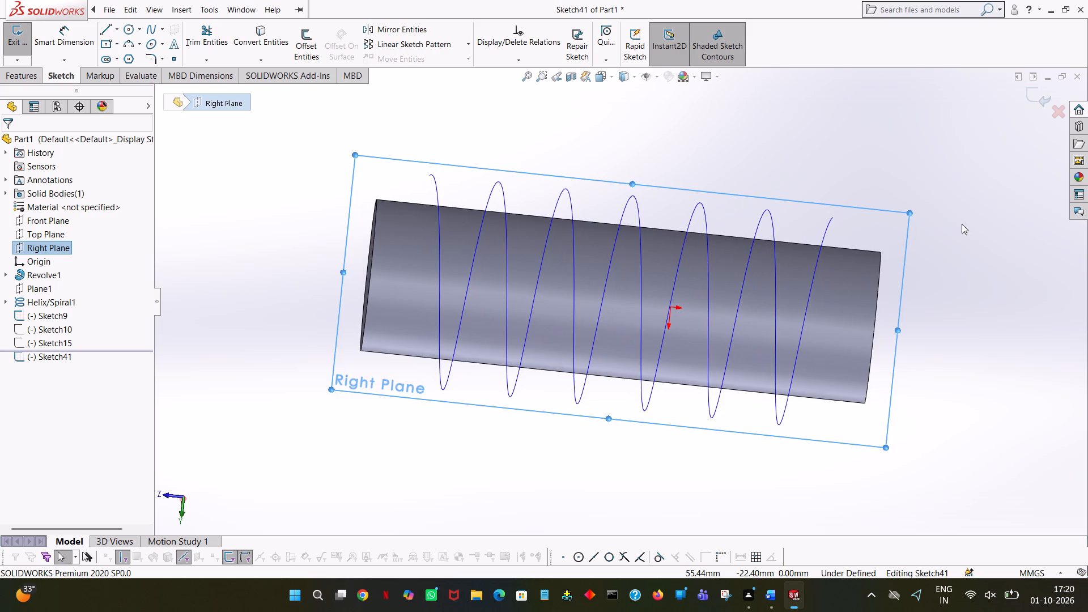
ctrl+scroll(847, 251, down, 6)
ctrl+scroll(801, 243, down, 1)
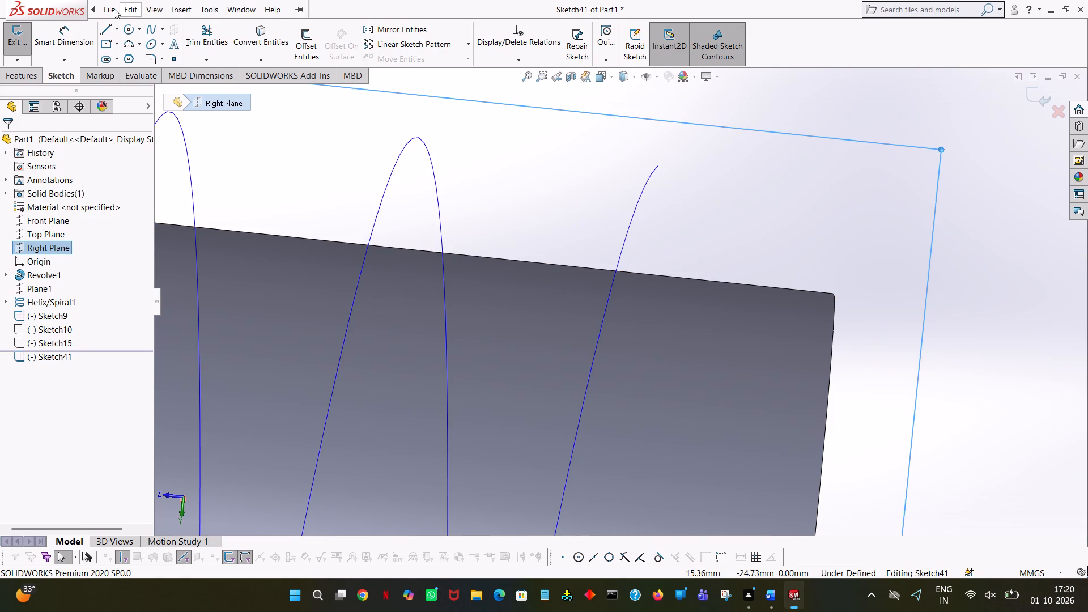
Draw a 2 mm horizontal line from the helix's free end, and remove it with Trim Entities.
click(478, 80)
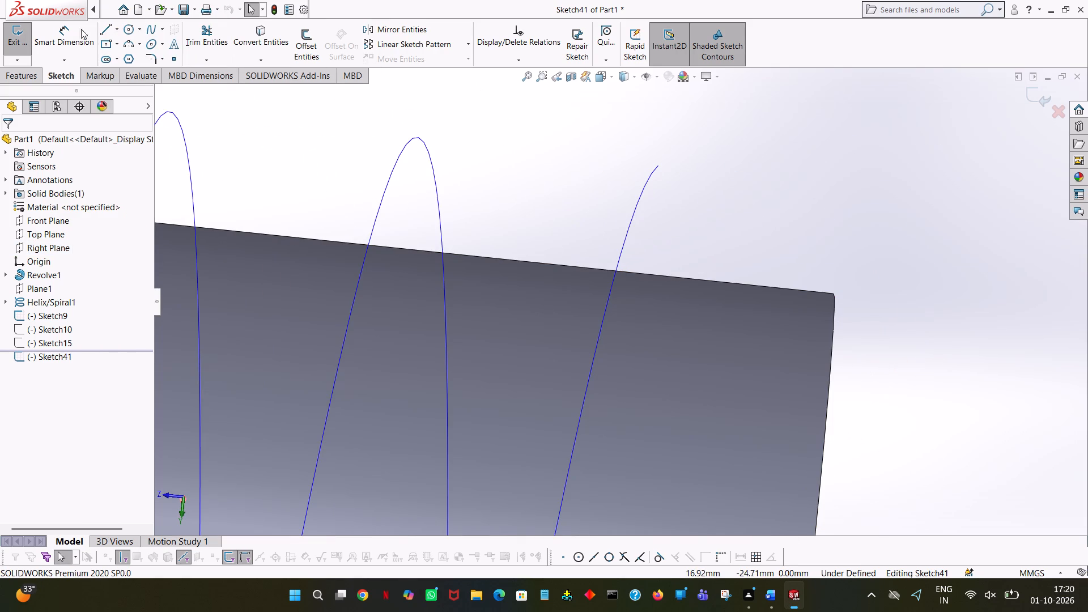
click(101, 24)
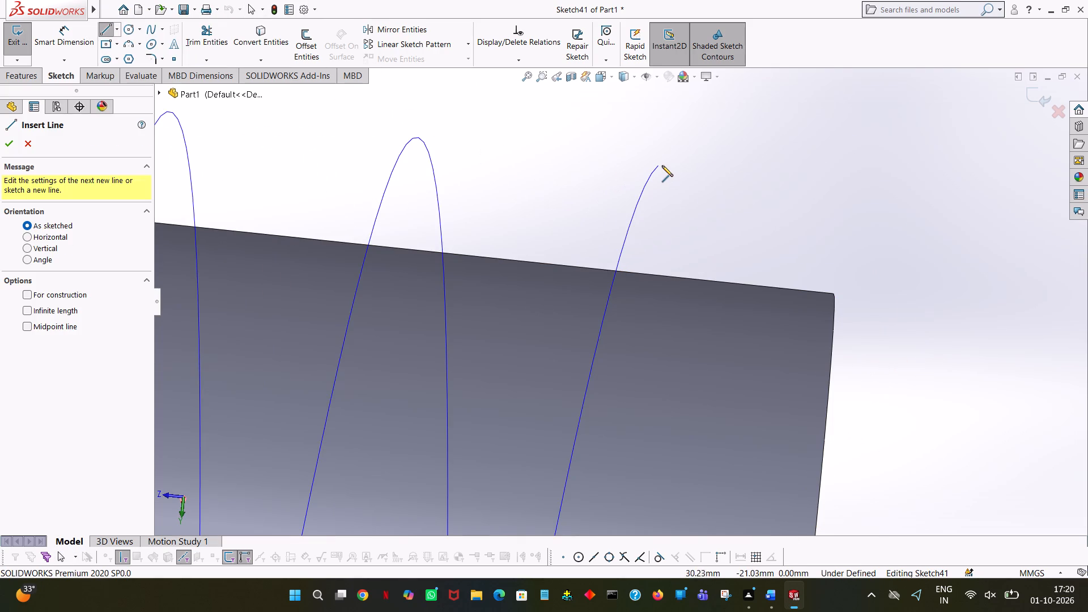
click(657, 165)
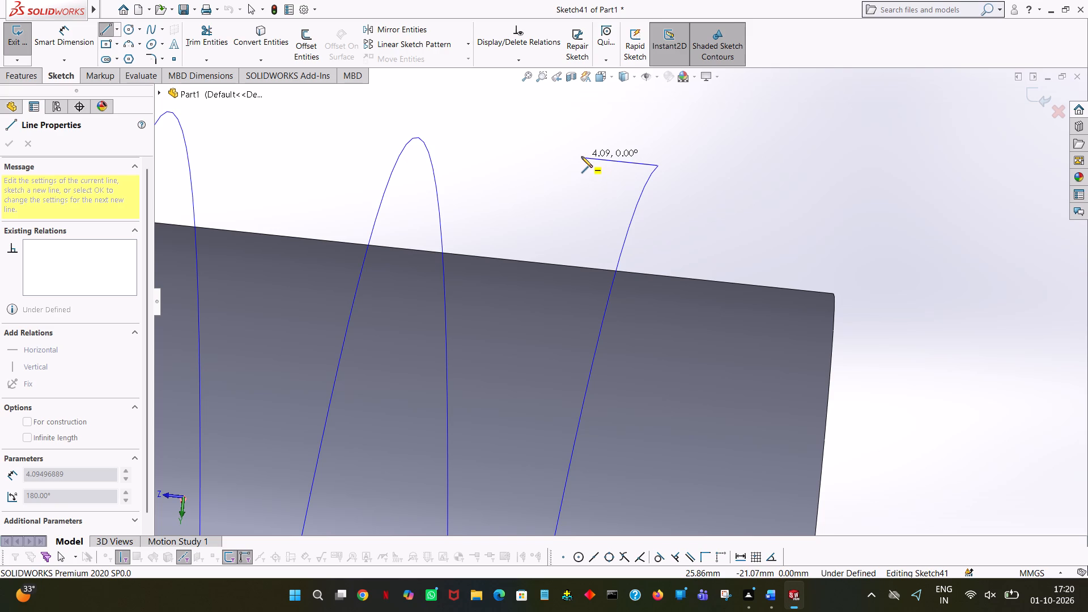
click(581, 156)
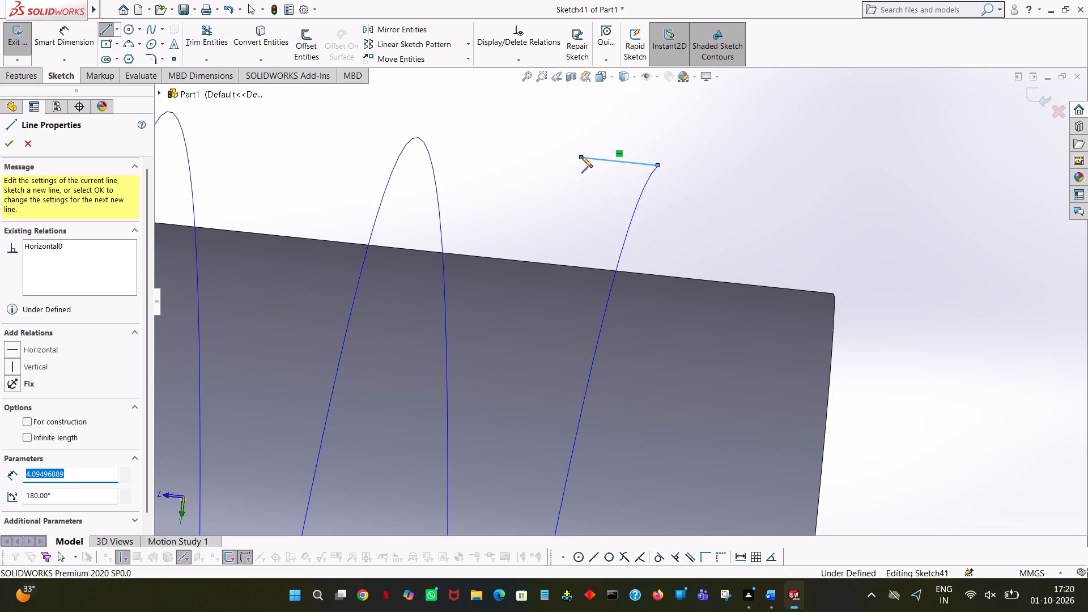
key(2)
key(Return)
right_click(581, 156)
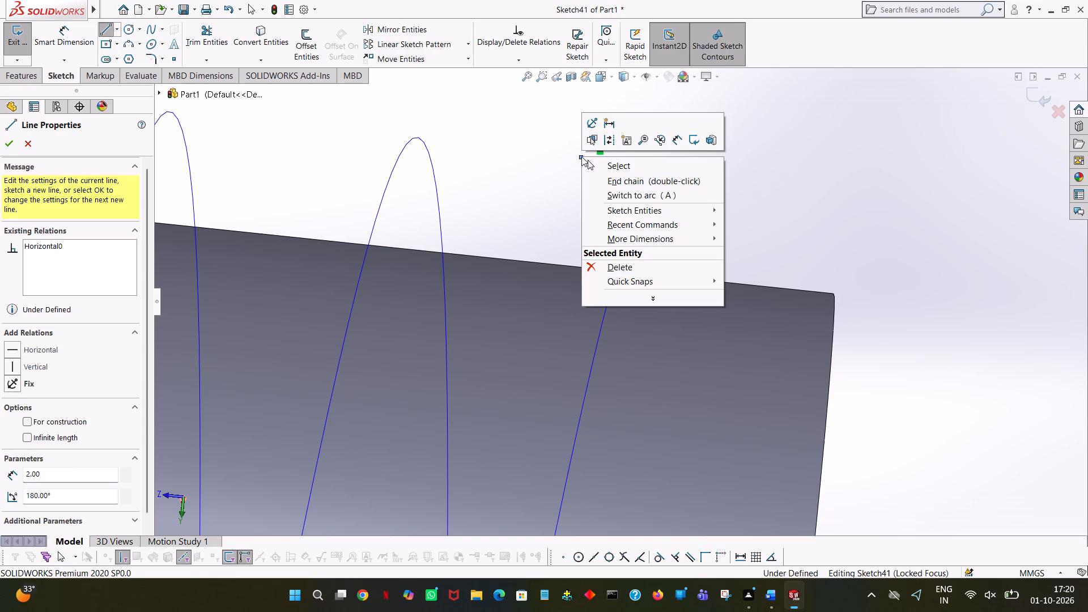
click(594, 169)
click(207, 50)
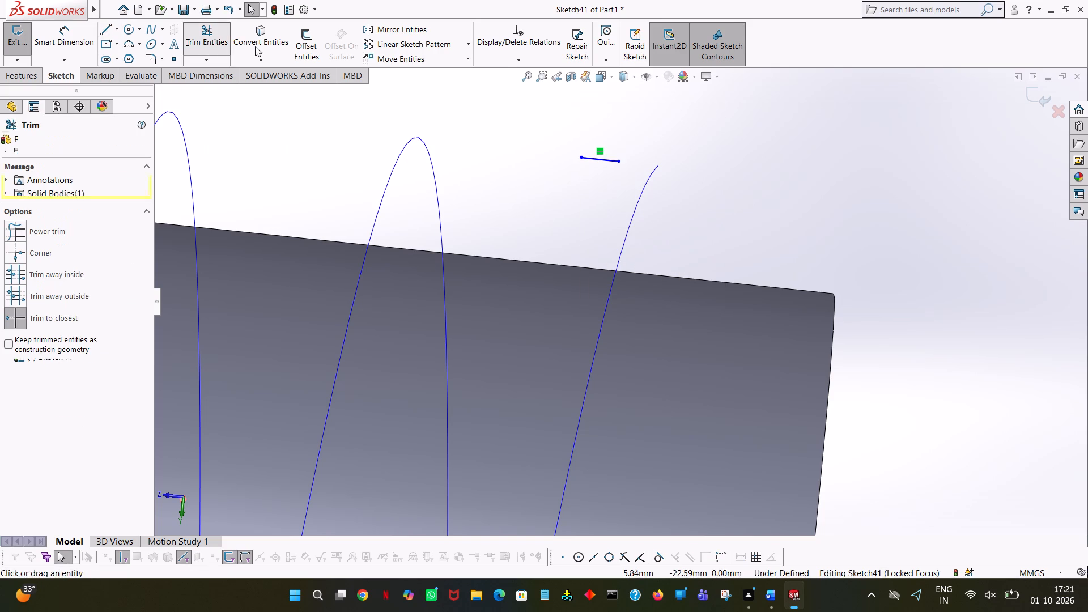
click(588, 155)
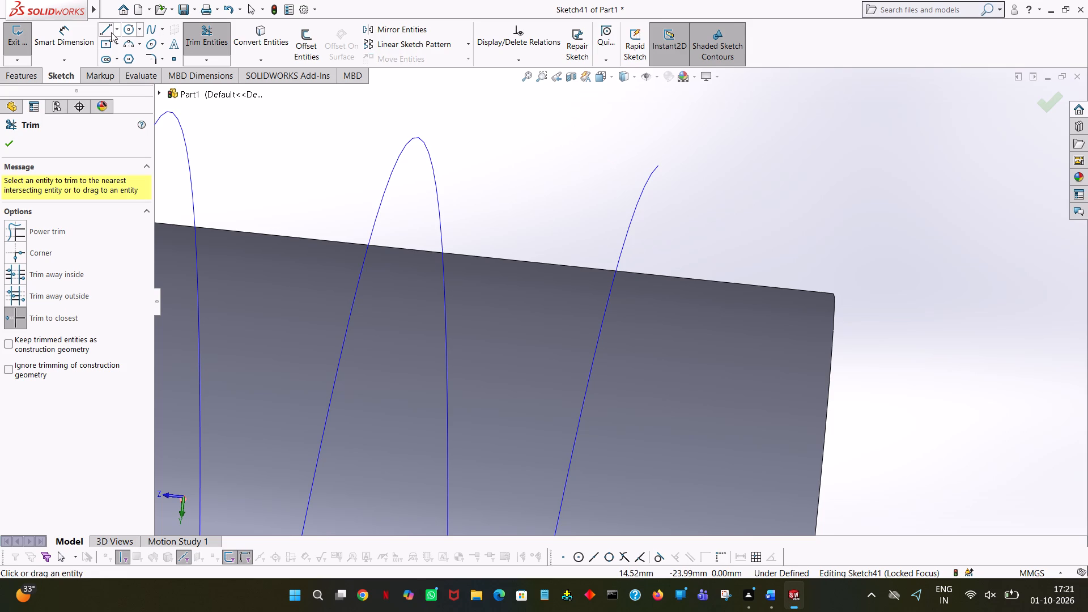
Sketch a closed four-sided line profile at the helix's free end, 4 mm wide along the top and about 7 mm deep, reaching into the shaft.
click(105, 28)
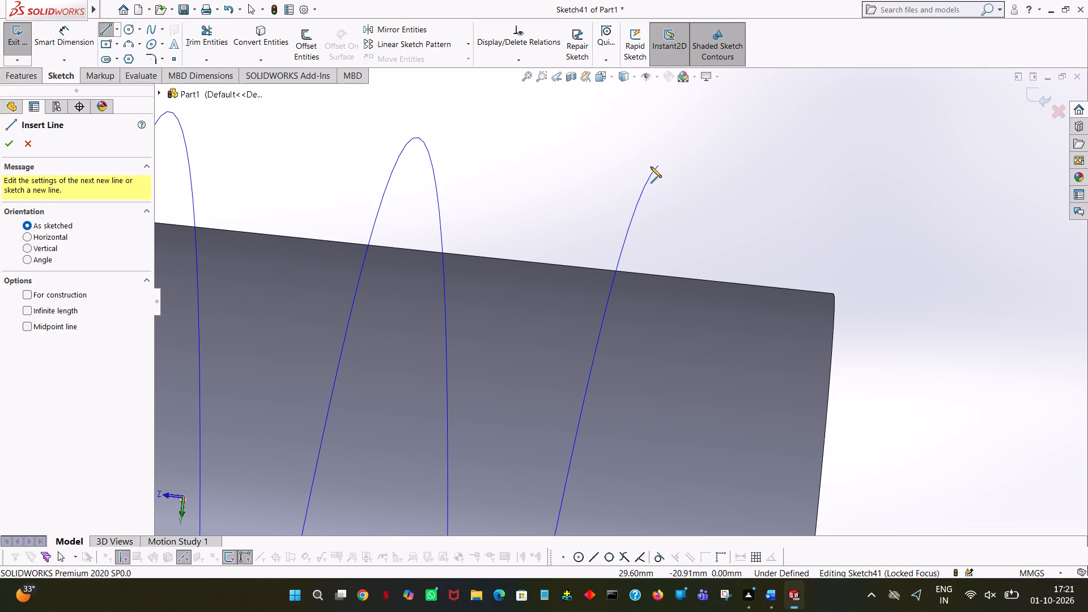
click(620, 168)
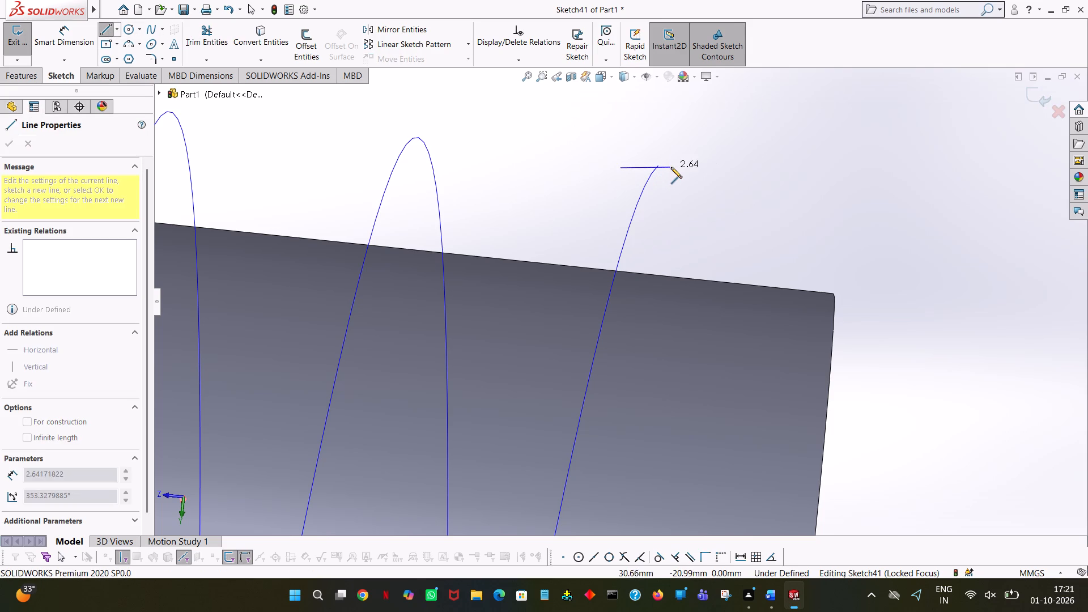
click(717, 169)
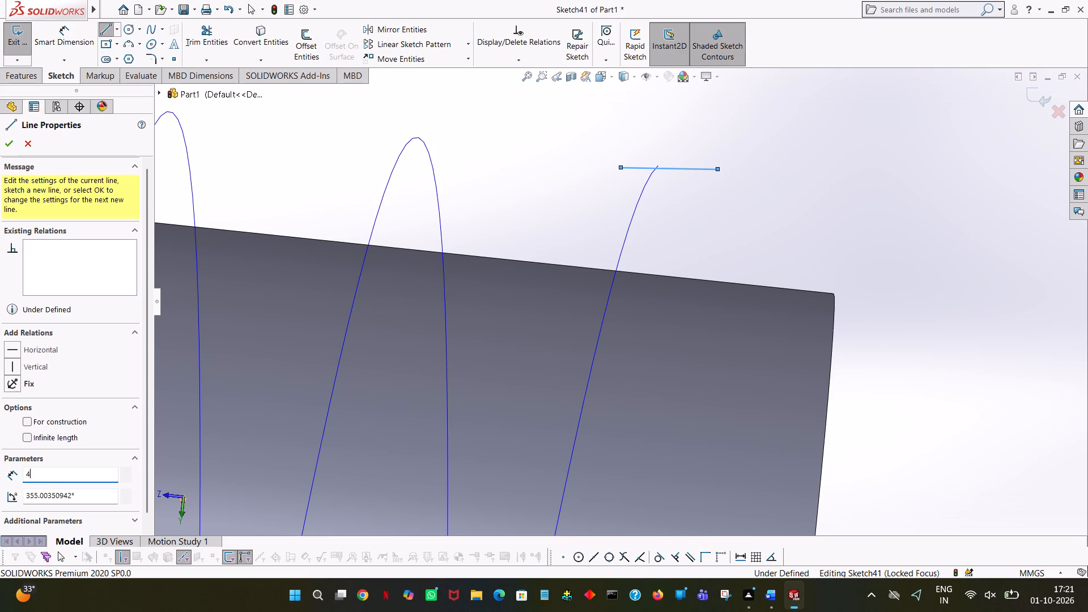
key(4)
key(Return)
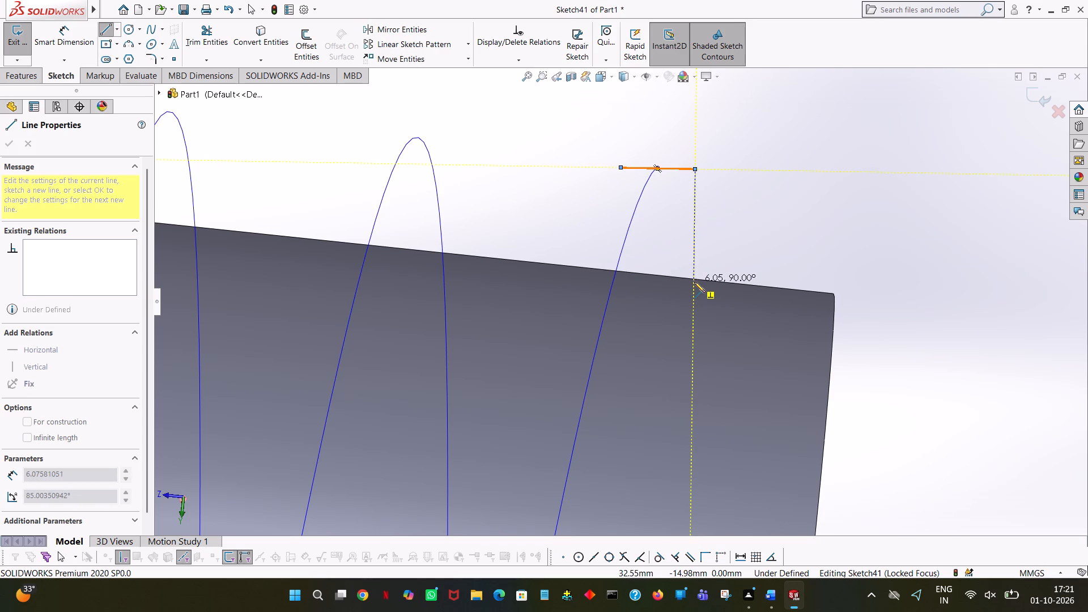
click(692, 301)
click(606, 297)
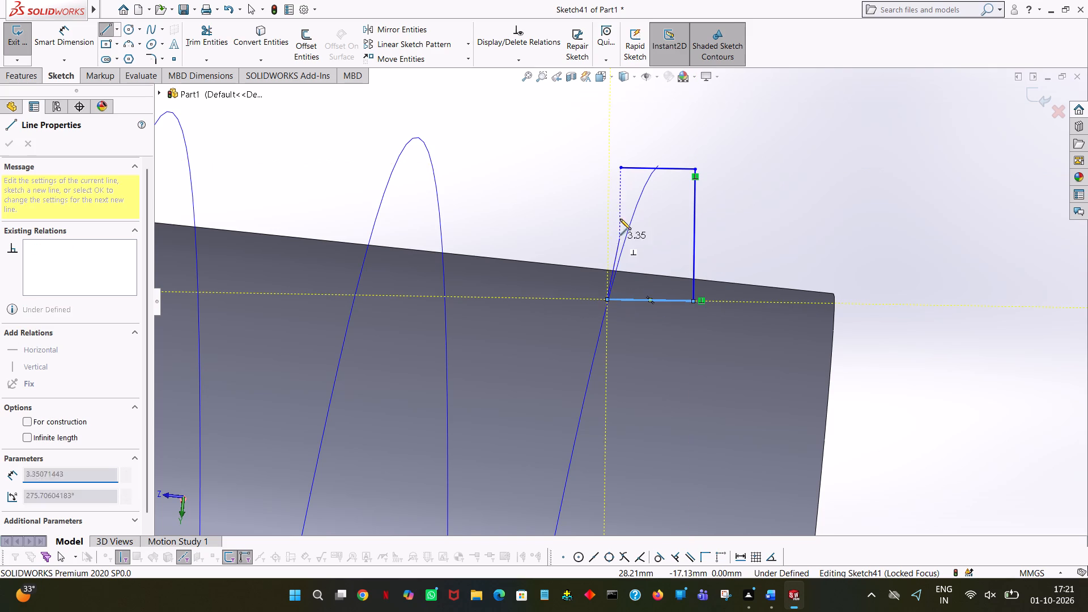
click(622, 169)
right_click(622, 169)
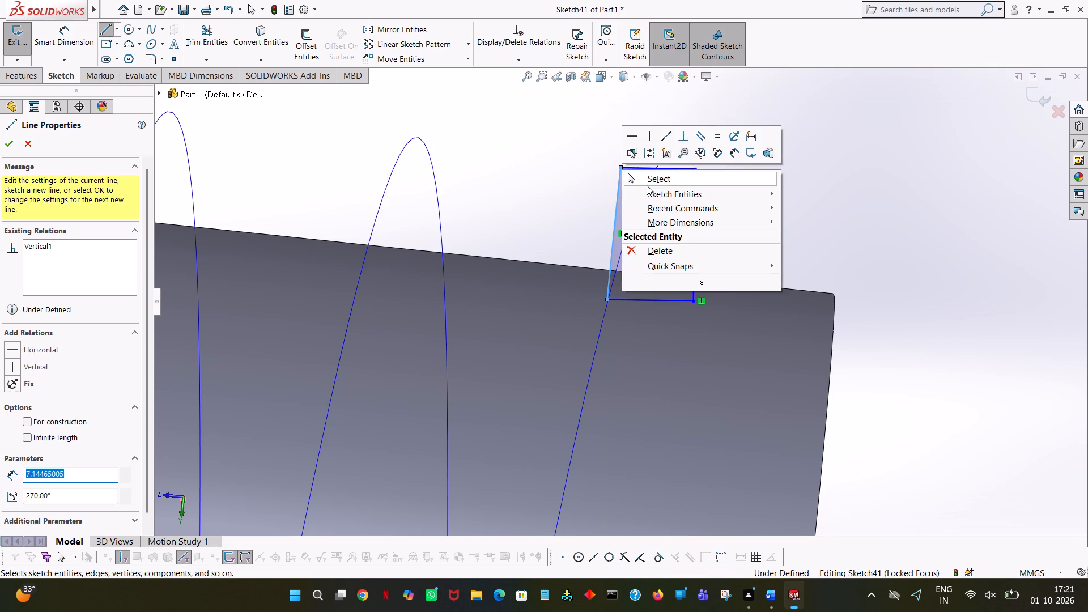
click(647, 185)
click(913, 198)
Create a swept boss using the closed four-sided sketch as the profile and the helix as the path.
middle_drag(913, 198, 977, 202)
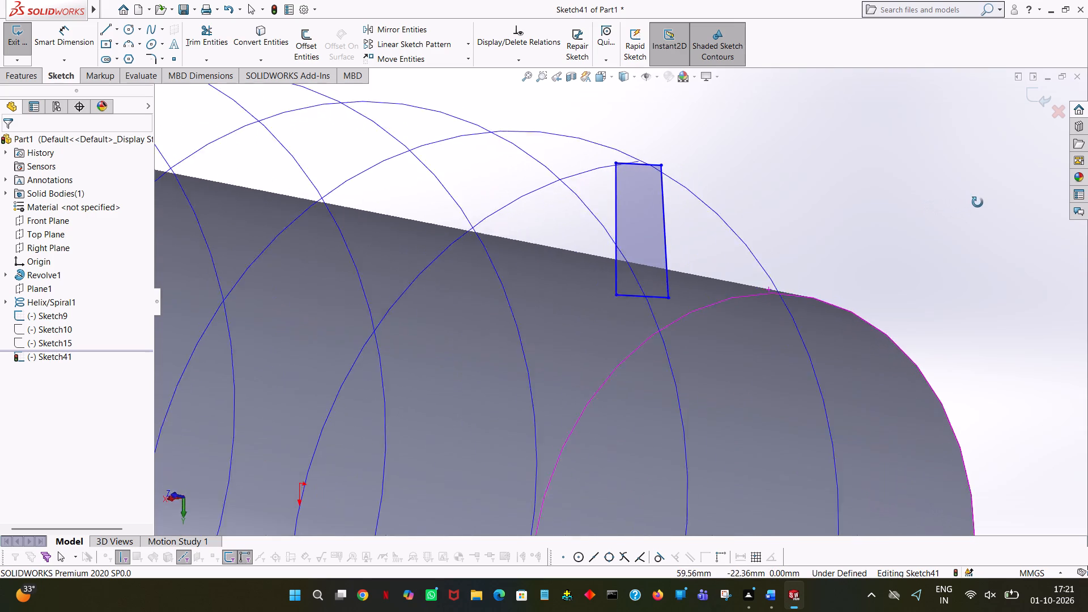
middle_drag(977, 202, 955, 248)
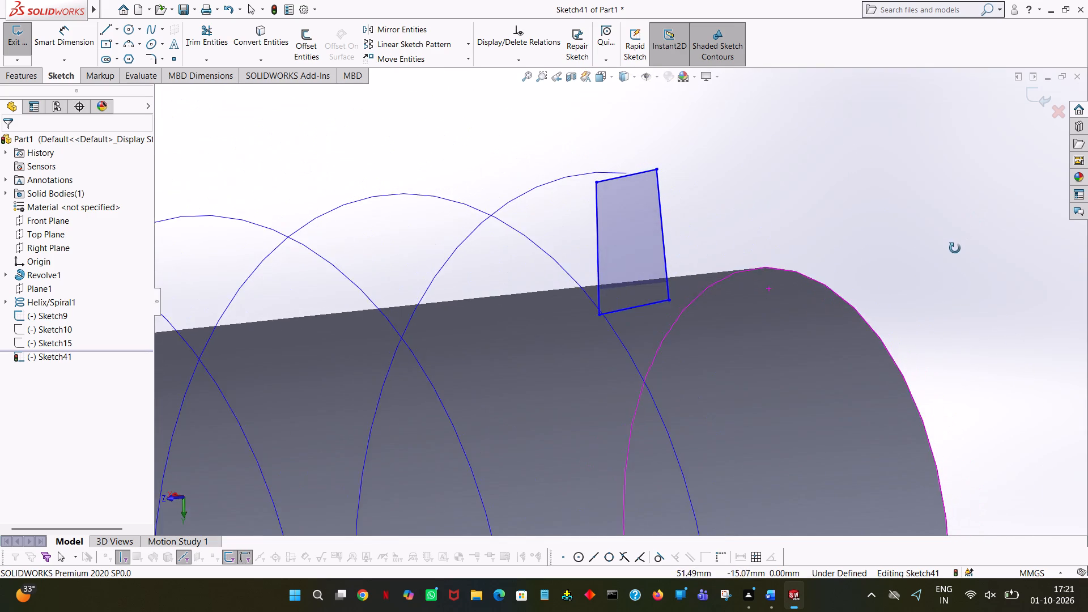
middle_drag(955, 248, 941, 213)
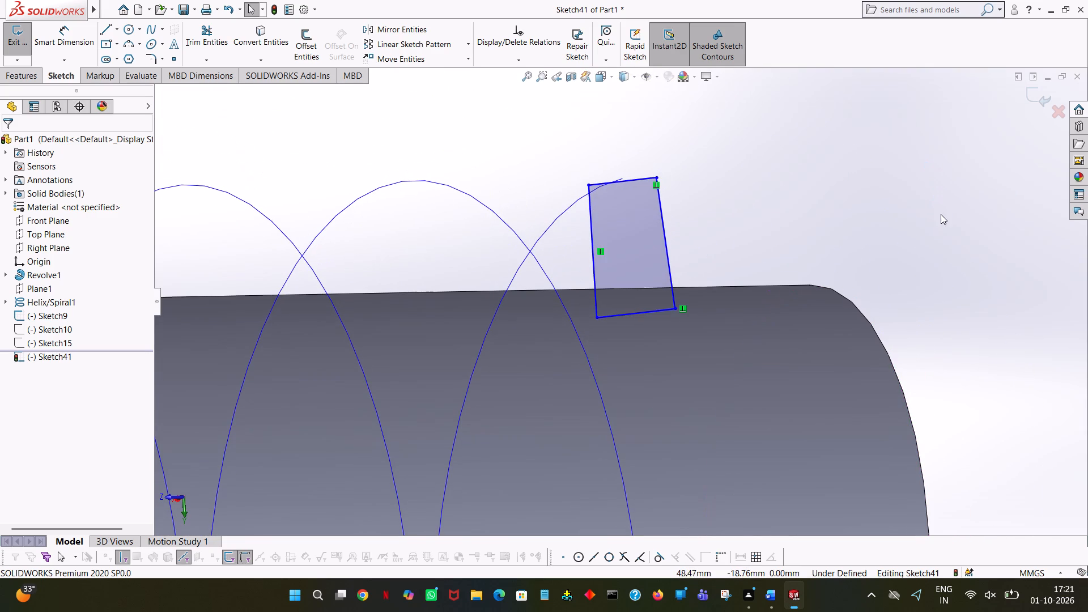
click(33, 83)
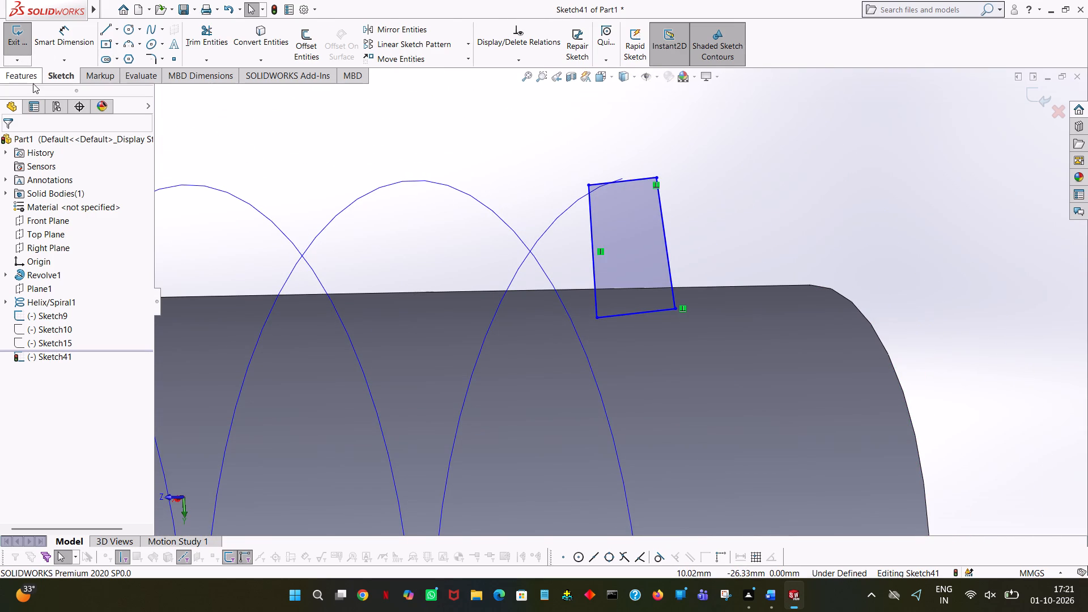
click(103, 28)
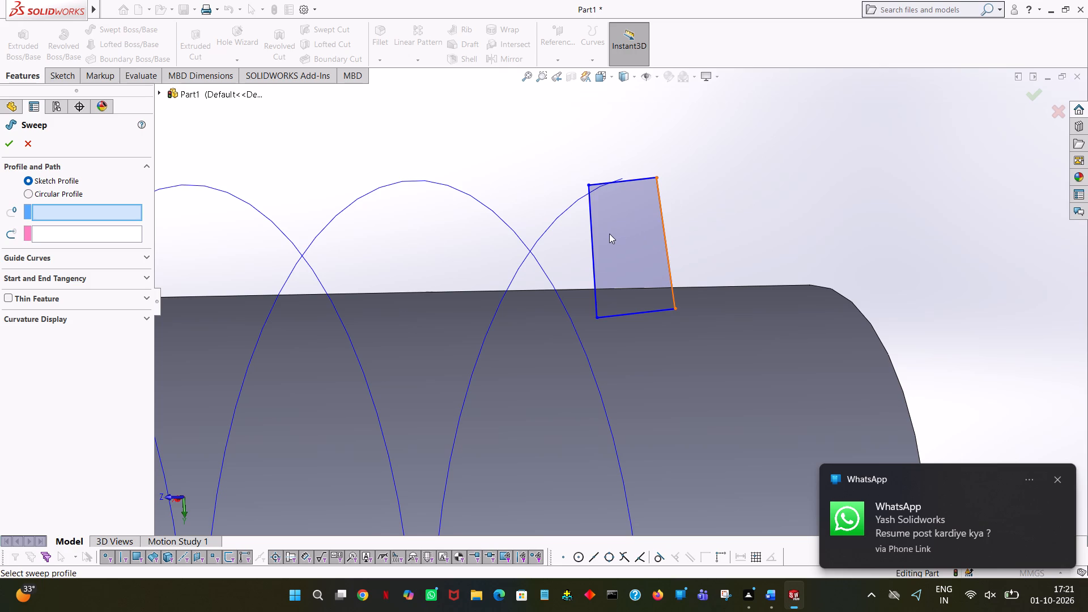
click(592, 233)
middle_click(625, 226)
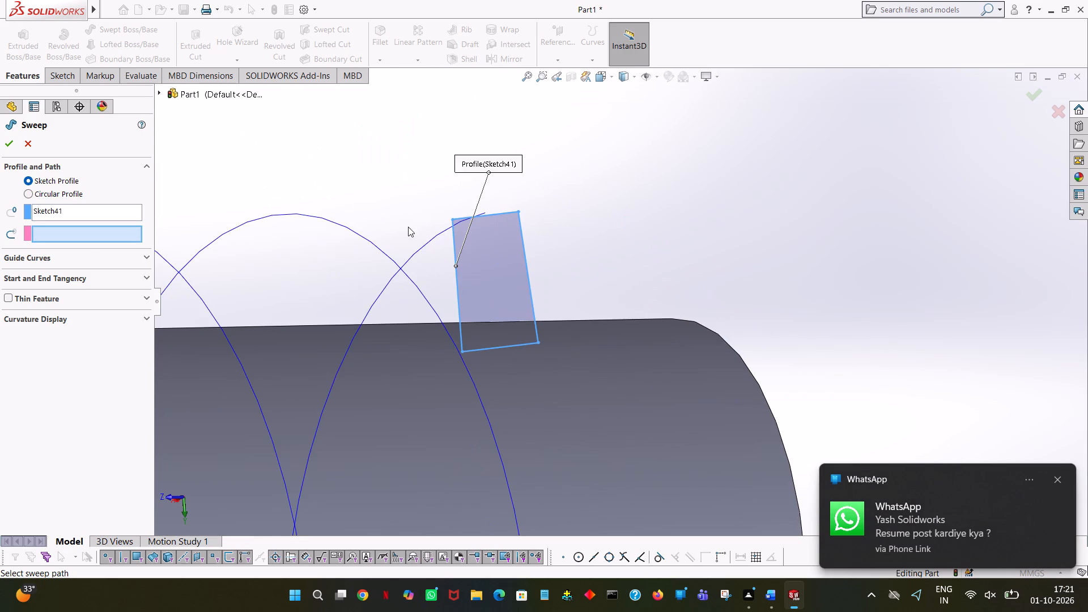
click(426, 245)
middle_drag(458, 262, 440, 258)
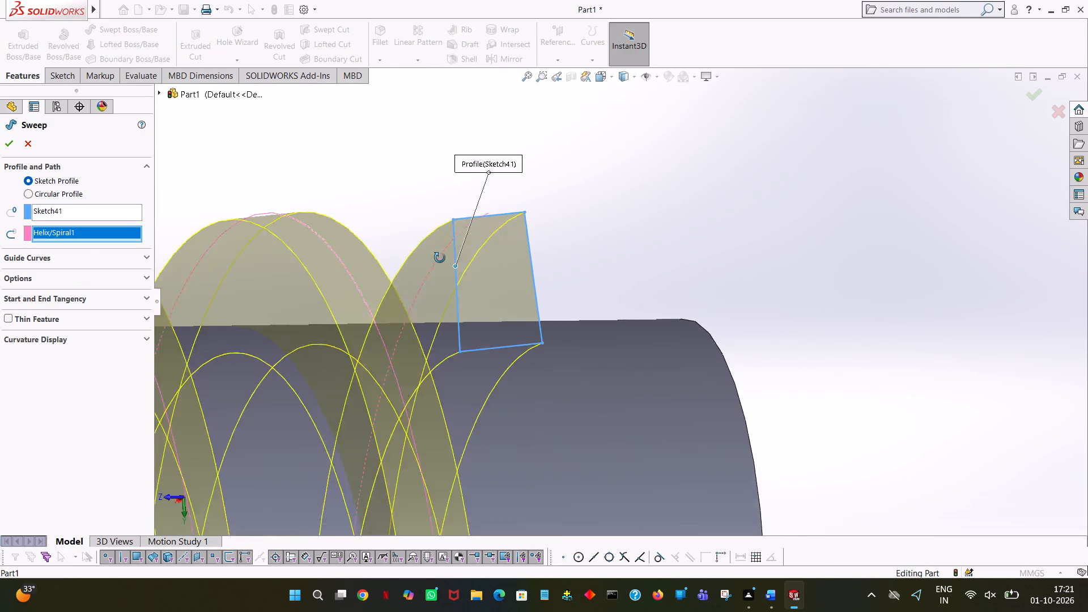
middle_drag(440, 258, 400, 264)
click(0, 139)
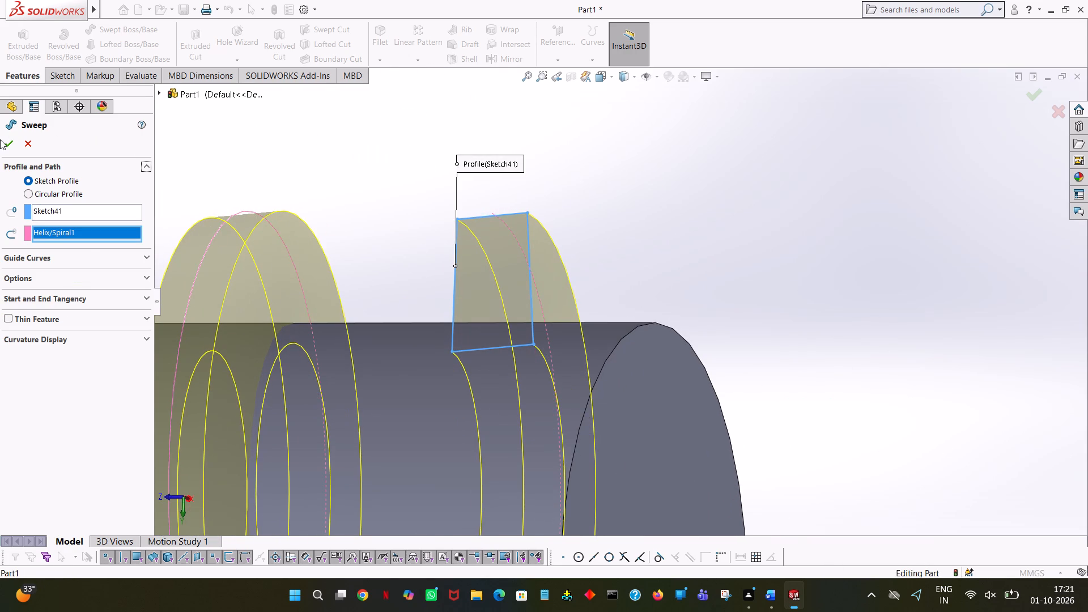
click(12, 139)
click(797, 287)
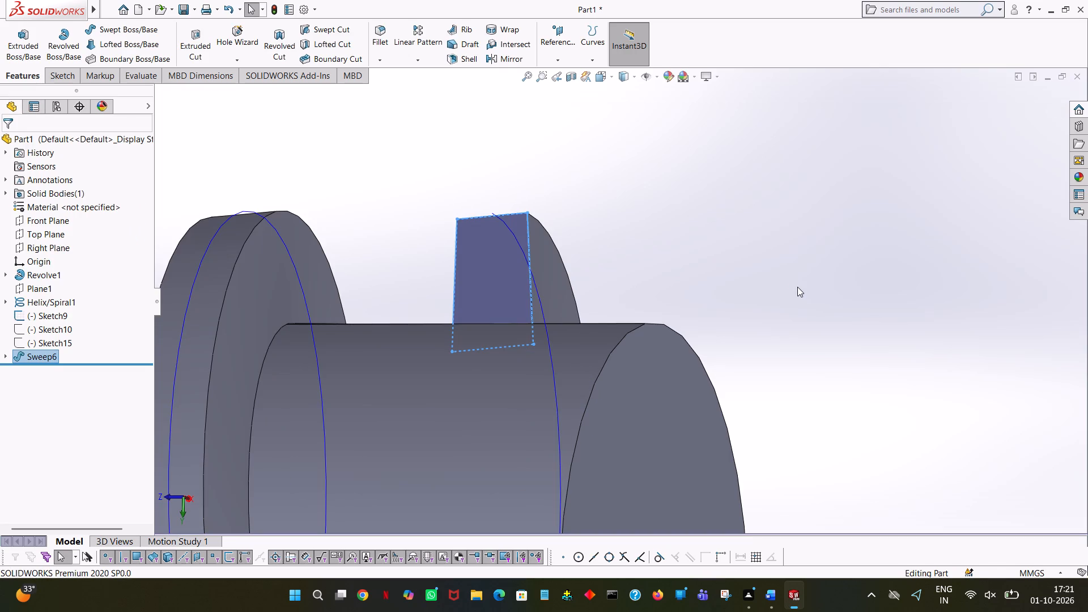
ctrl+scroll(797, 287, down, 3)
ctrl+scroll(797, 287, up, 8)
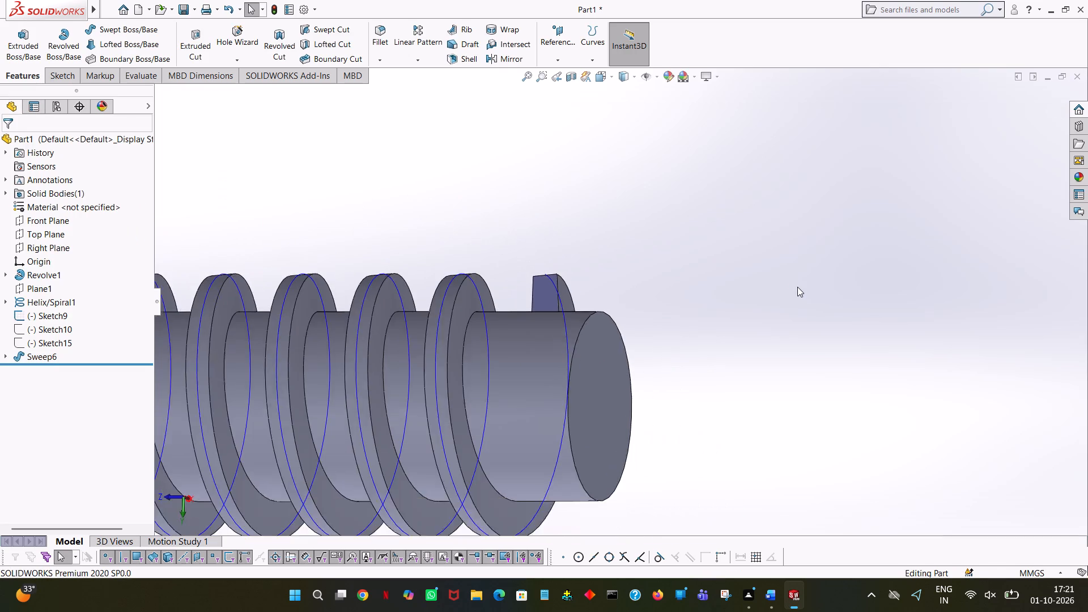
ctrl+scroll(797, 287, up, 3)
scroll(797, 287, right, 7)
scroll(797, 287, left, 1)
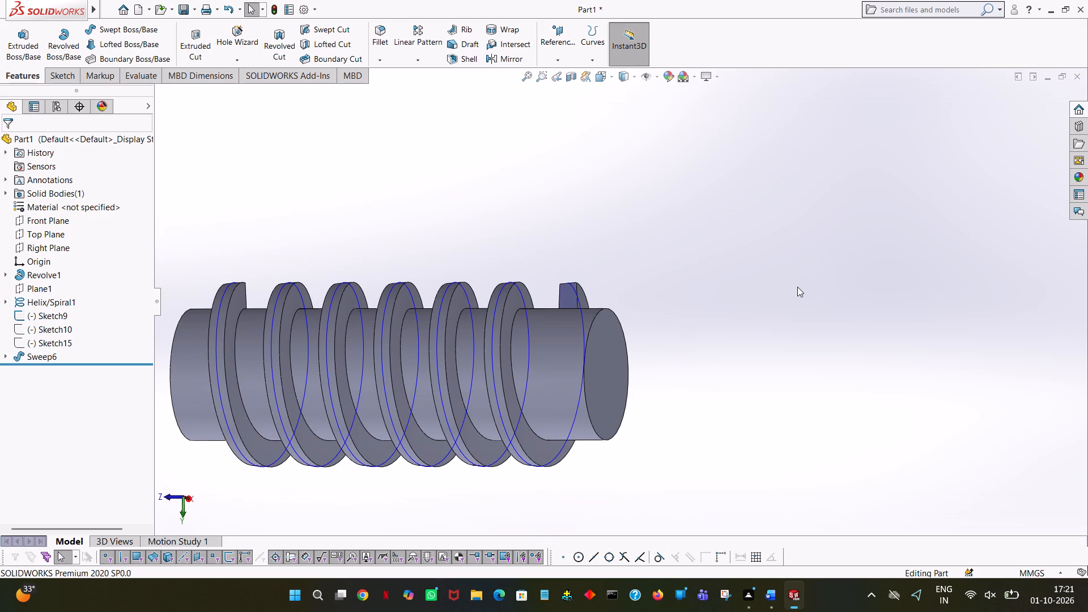
Hide the helix curve so that only the solid shaft and thread are displayed.
click(797, 287)
middle_drag(815, 314, 845, 422)
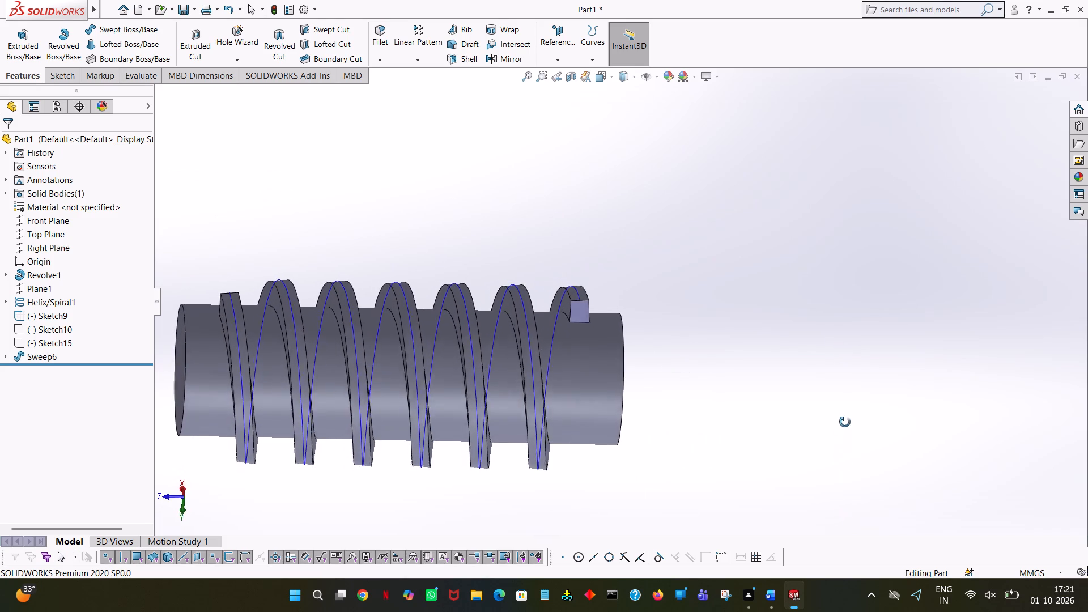
middle_drag(845, 422, 831, 334)
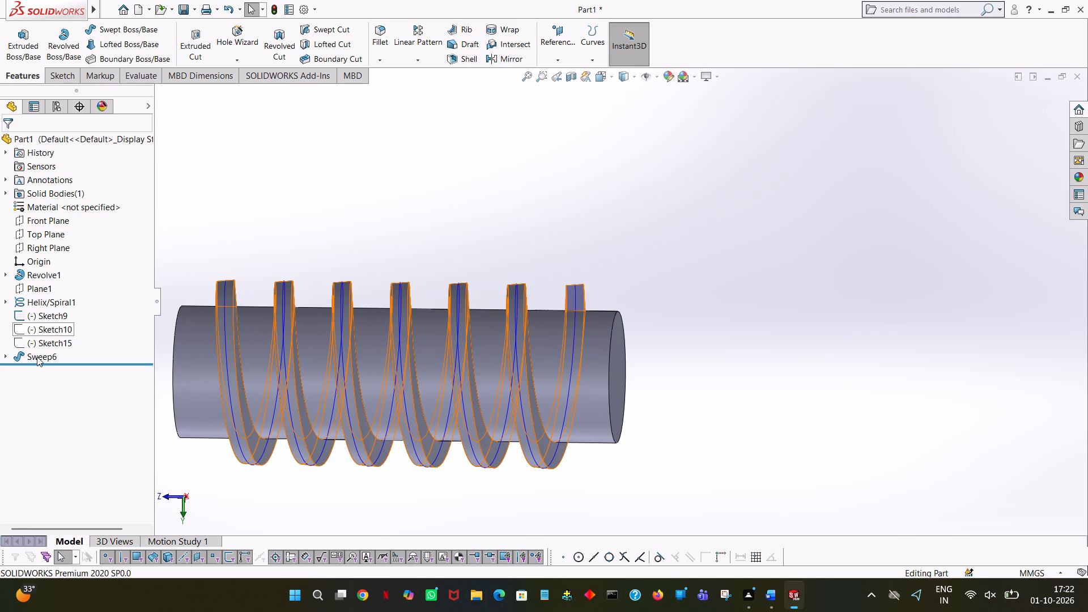
click(45, 297)
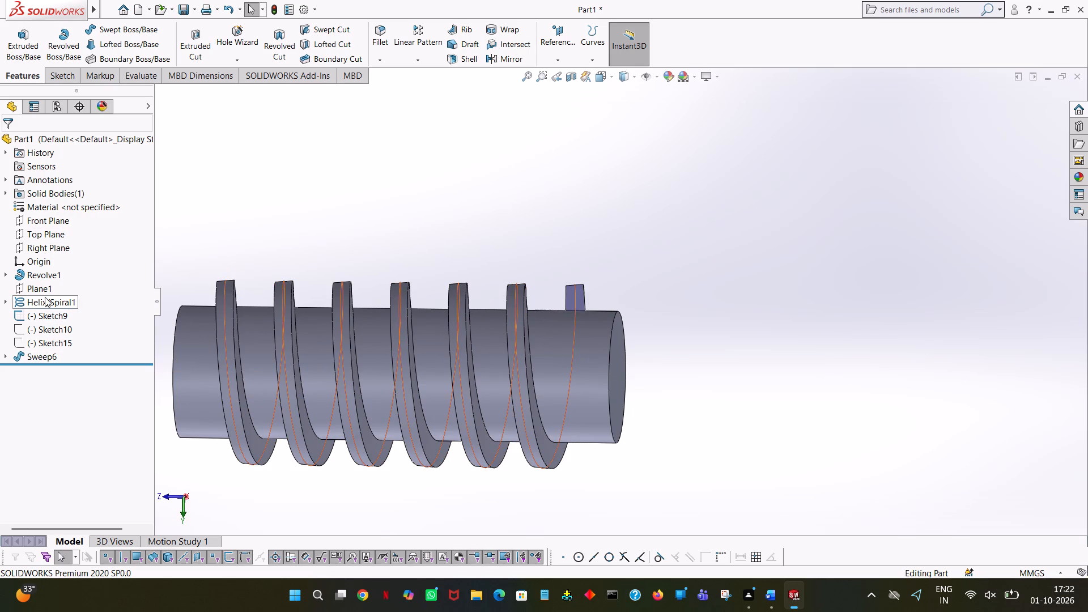
click(60, 283)
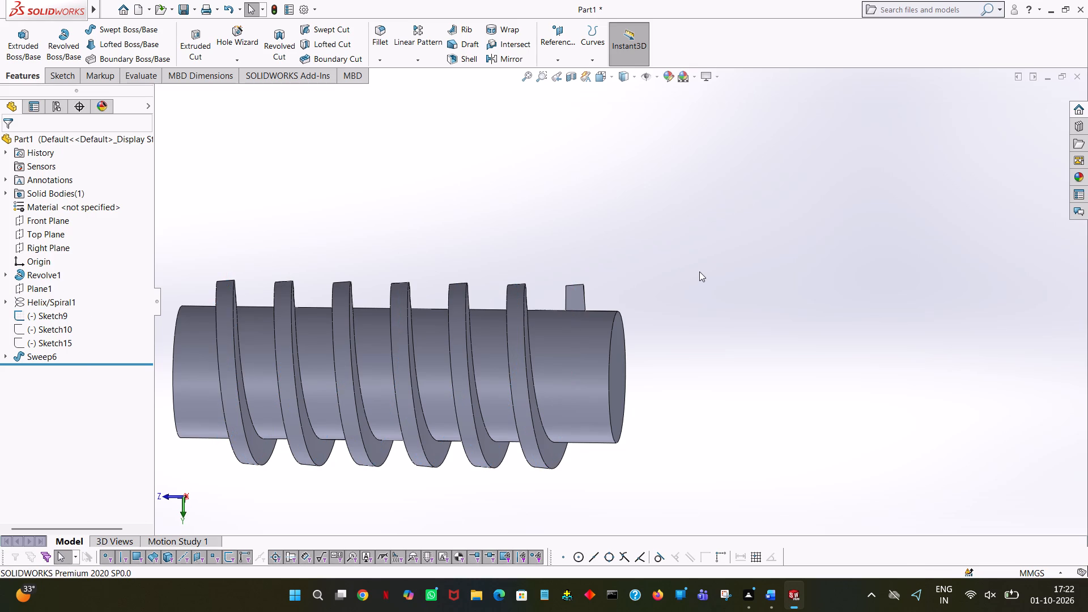
click(699, 271)
Chamfer the circular edge of the shaft's end face on the negative Z side by 2 mm at 45 degrees.
middle_drag(711, 286, 754, 328)
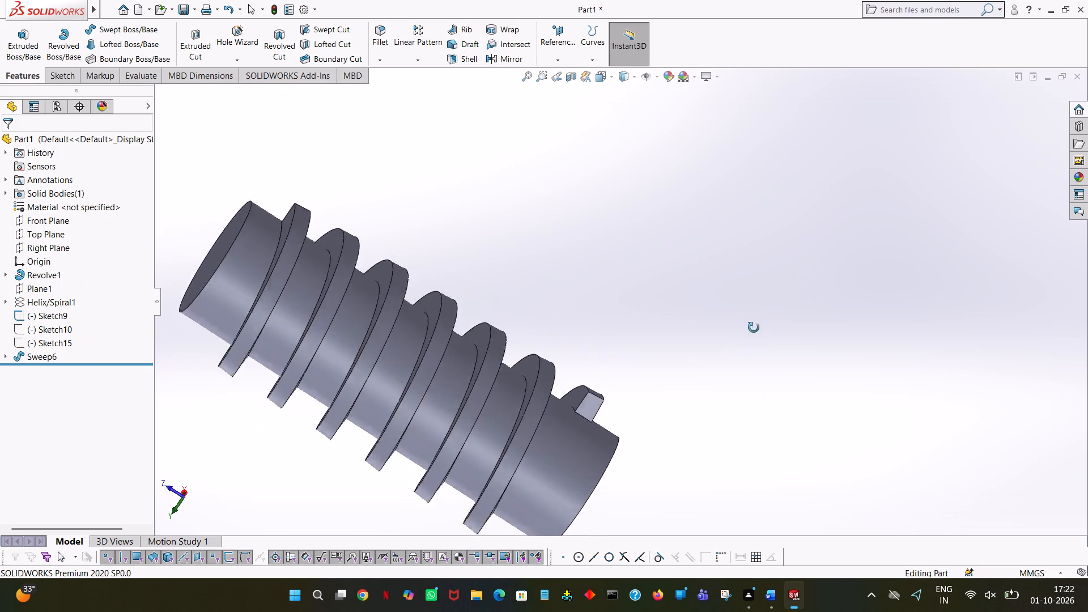
middle_drag(754, 328, 661, 373)
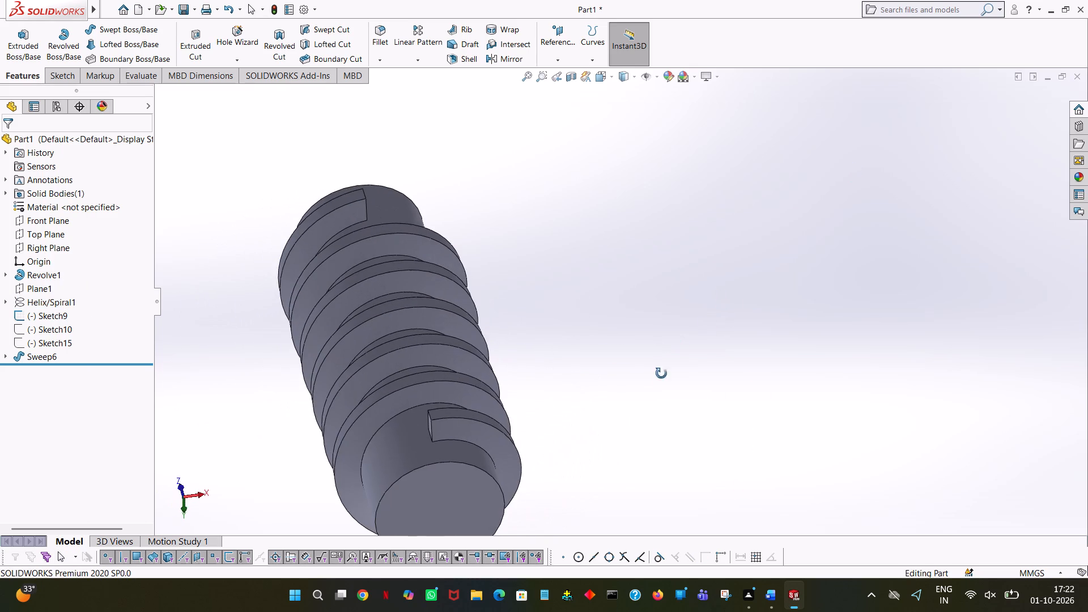
middle_drag(661, 373, 800, 256)
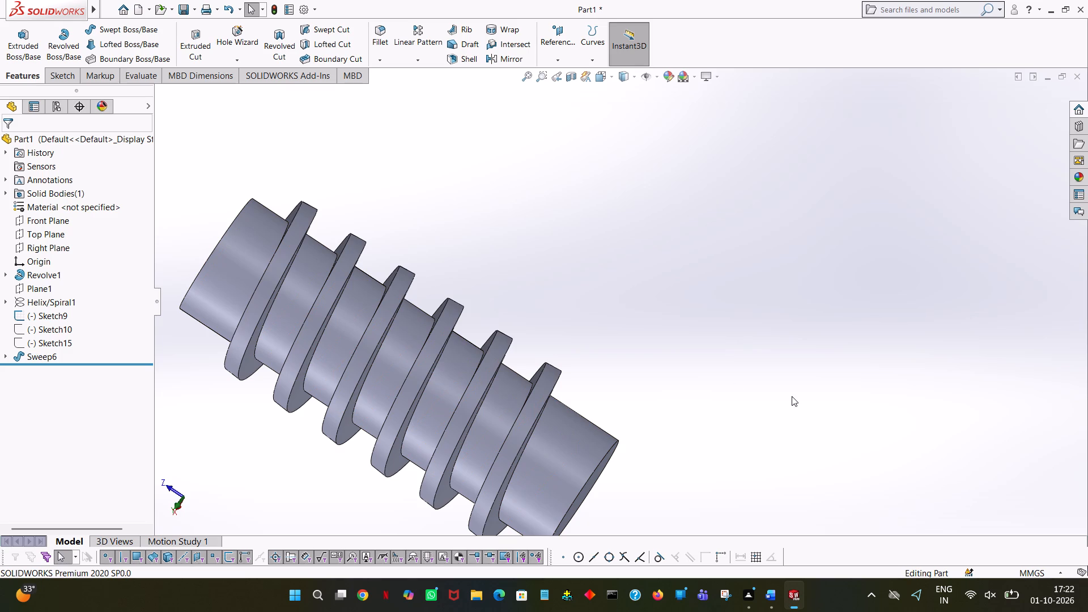
middle_drag(698, 480, 726, 283)
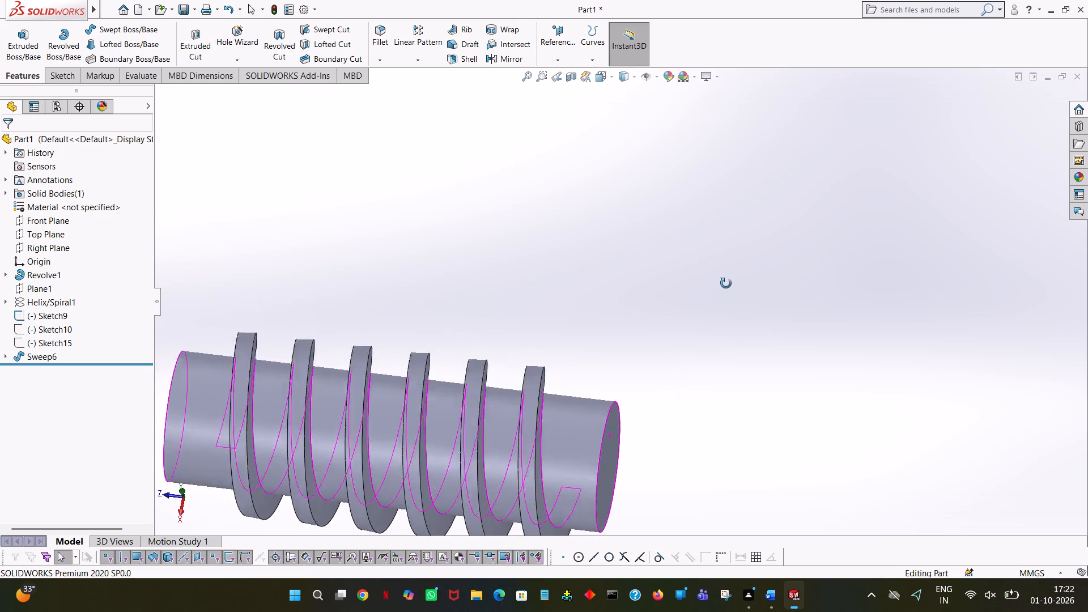
middle_drag(726, 283, 727, 282)
click(755, 338)
click(386, 62)
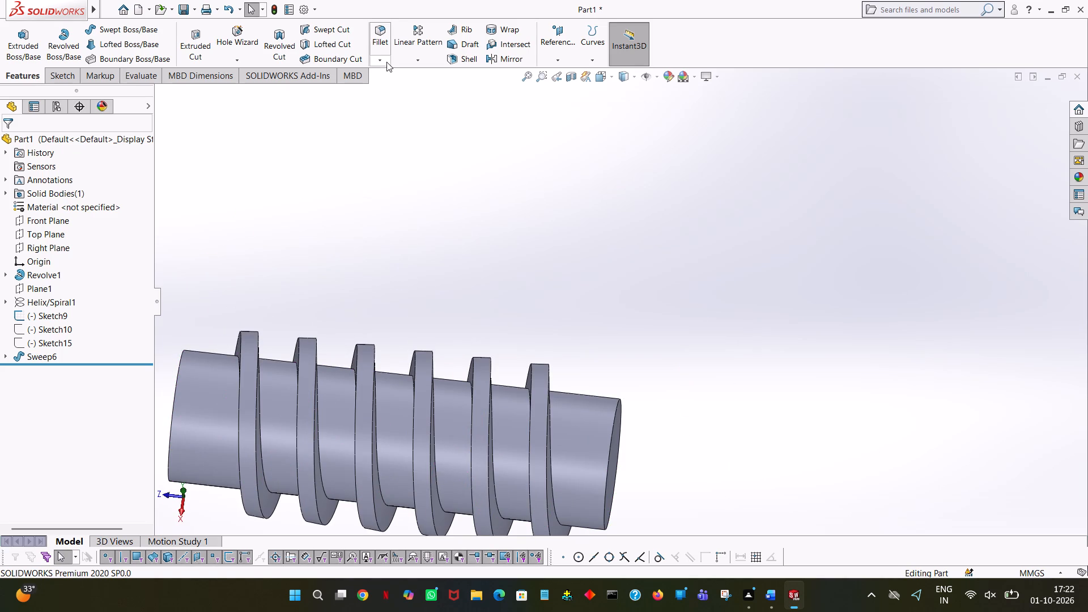
click(388, 82)
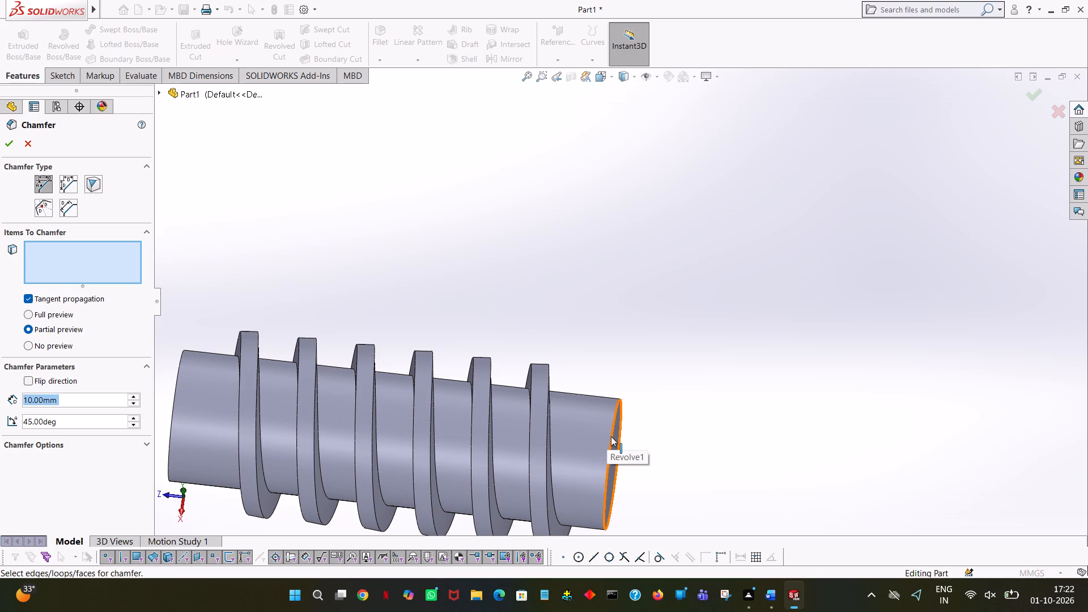
key(2)
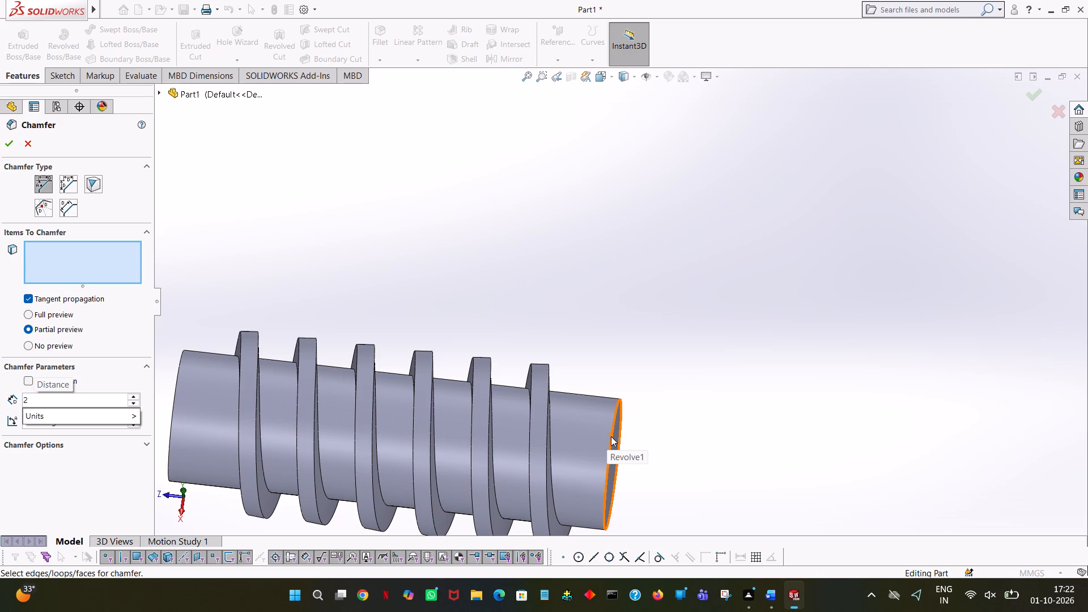
click(484, 326)
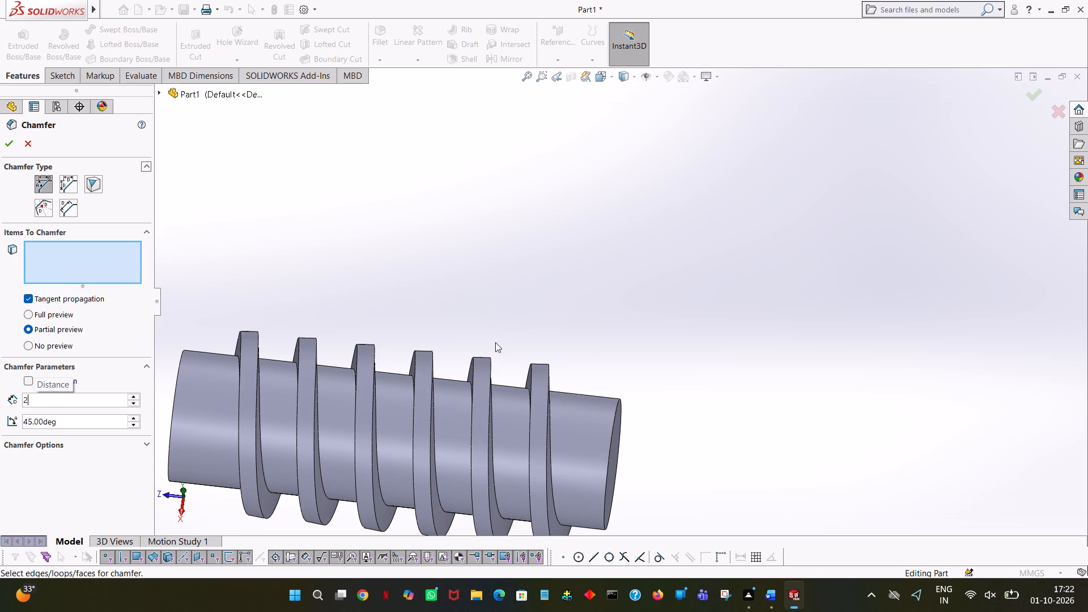
click(611, 436)
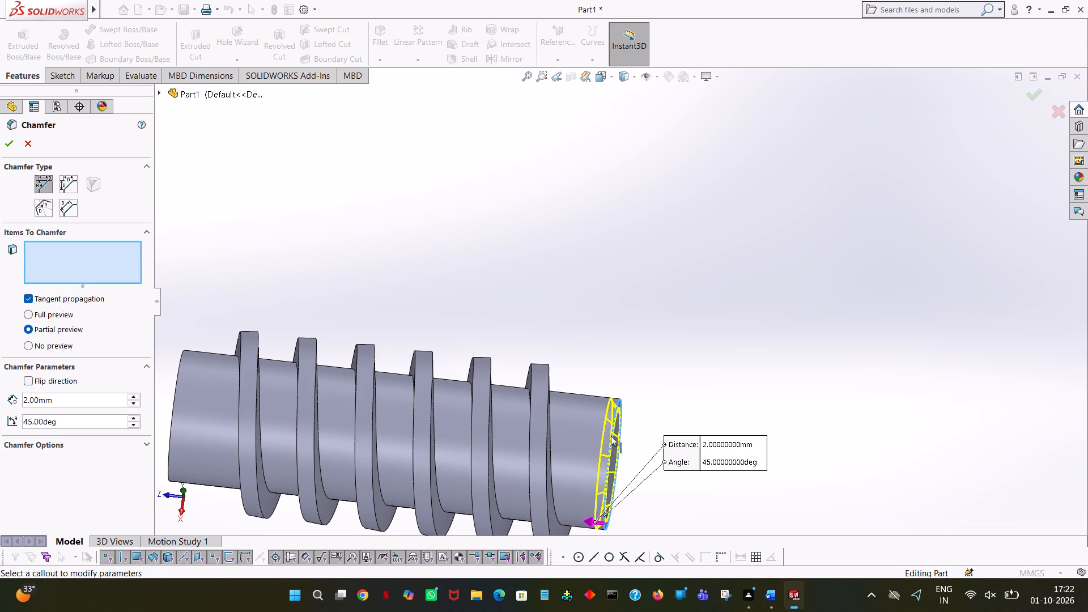
click(12, 148)
click(633, 197)
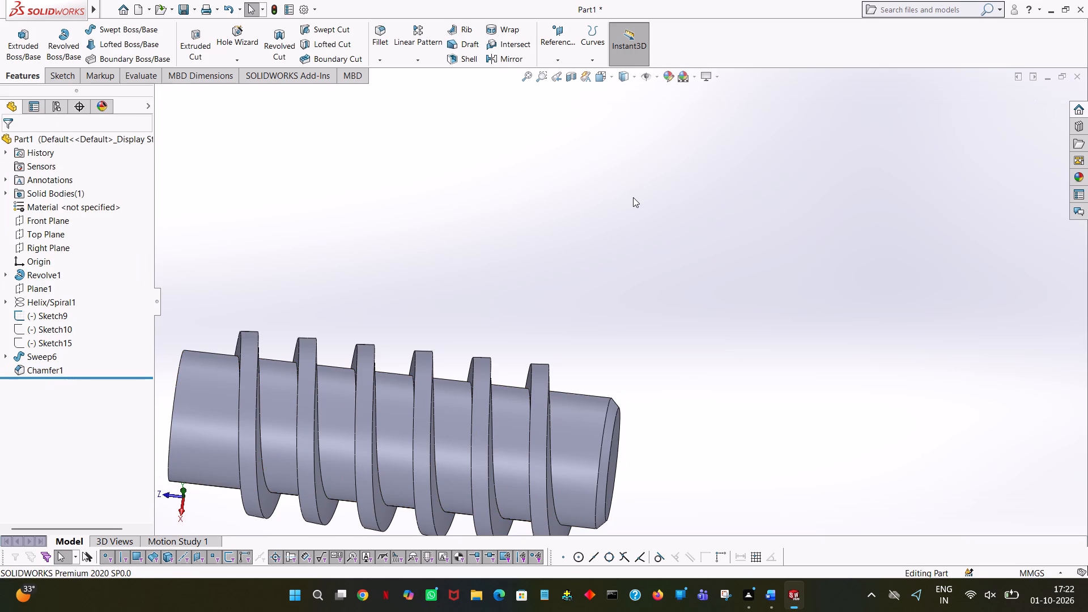
Fillet the helical root edge between thread and shaft, on the thread side facing the chamfered end, with a 3 mm radius.
middle_drag(567, 376, 469, 250)
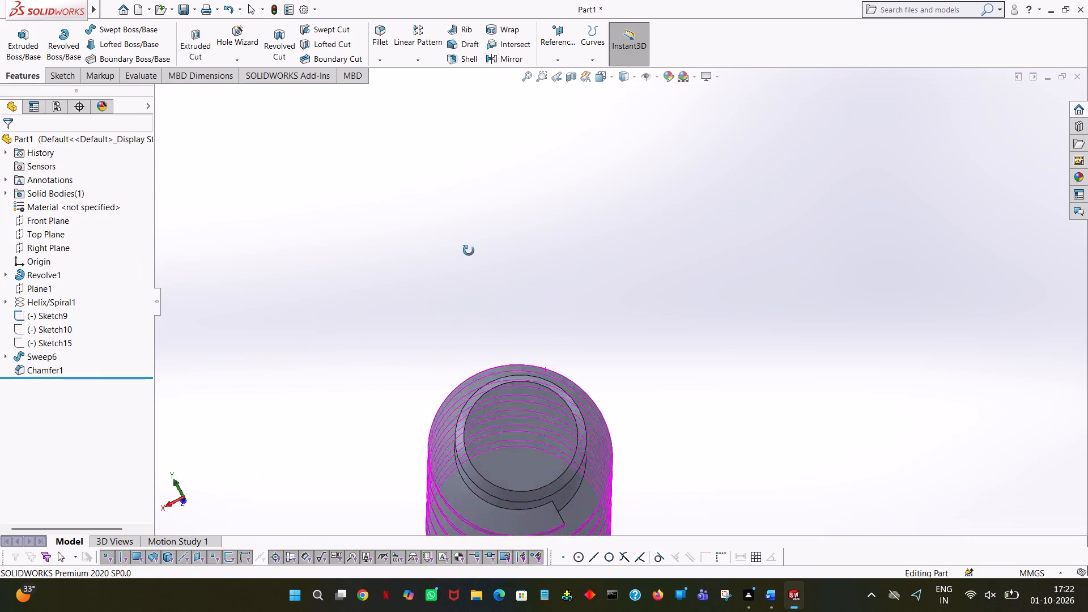
middle_drag(469, 250, 528, 363)
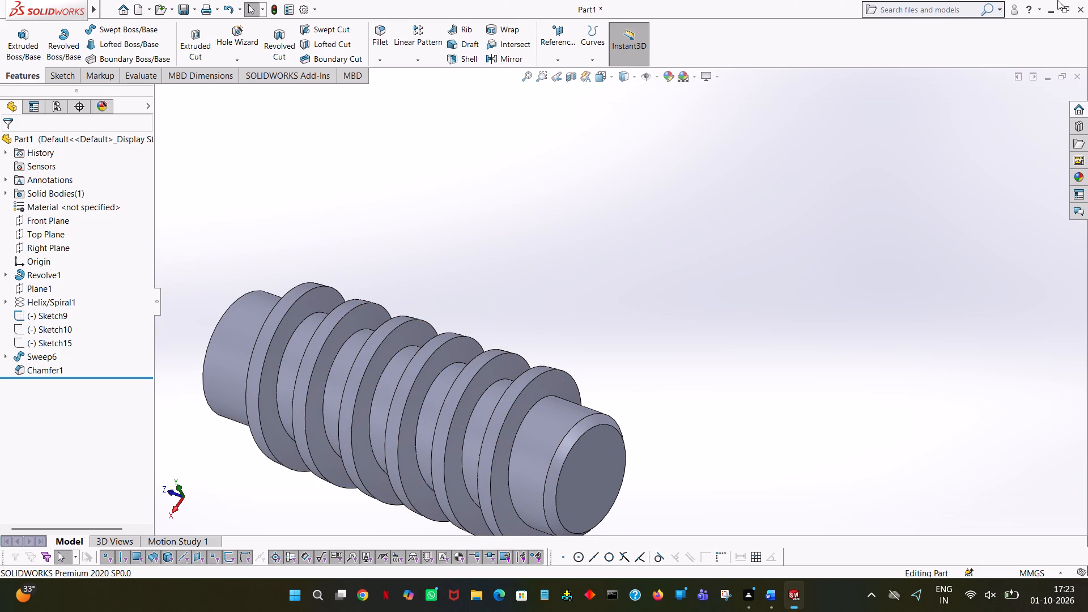
click(376, 37)
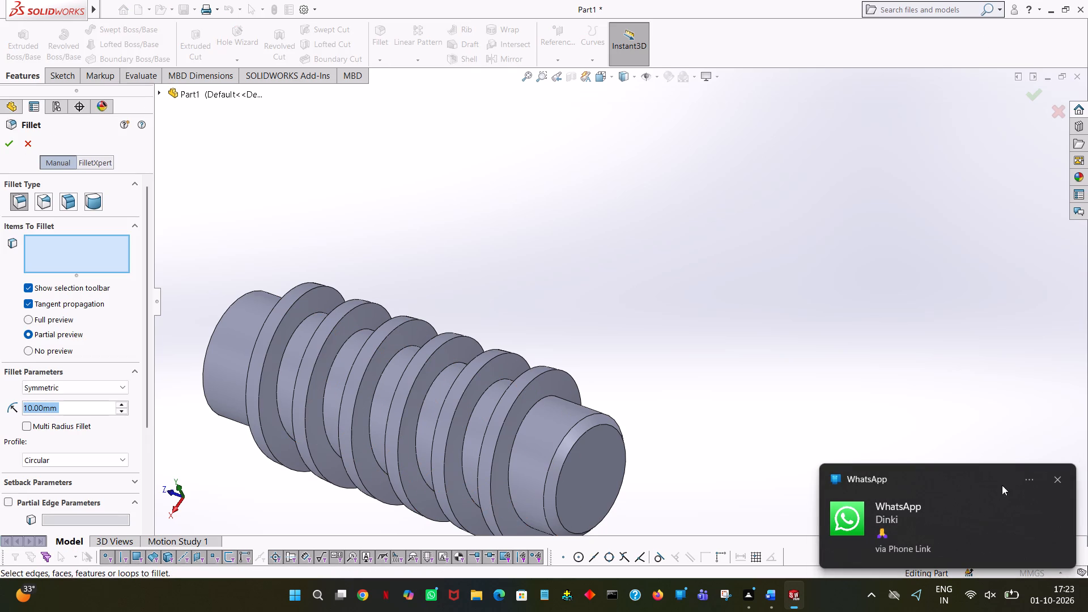
key(3)
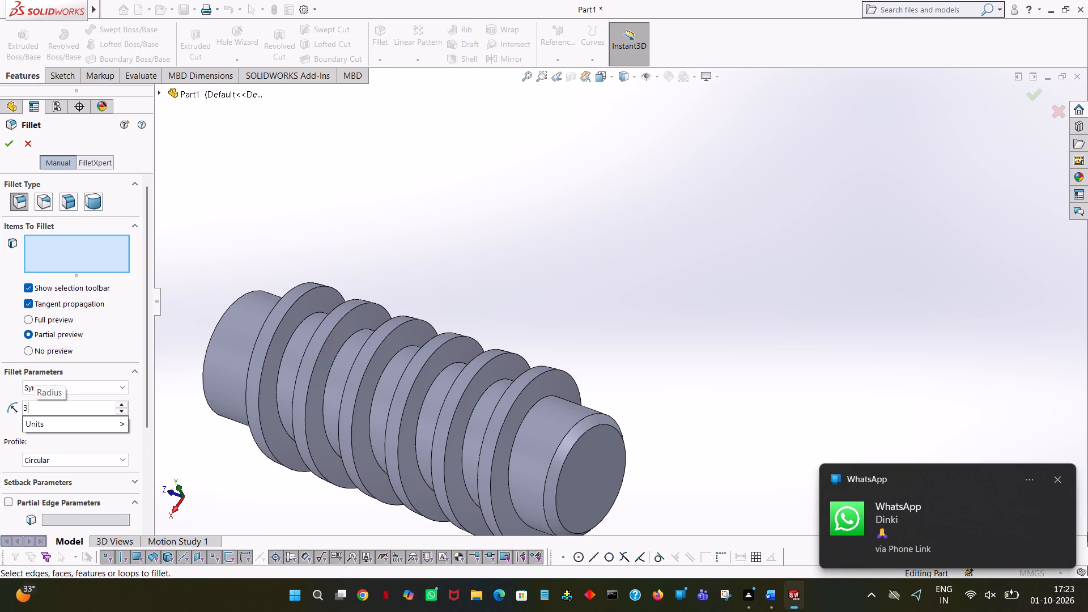
click(733, 349)
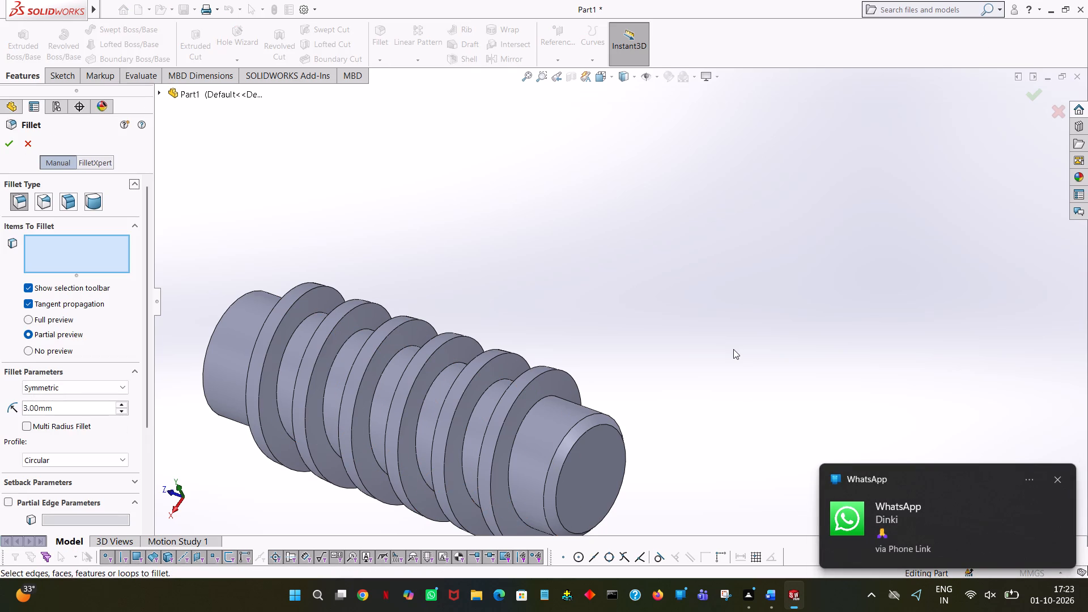
click(541, 399)
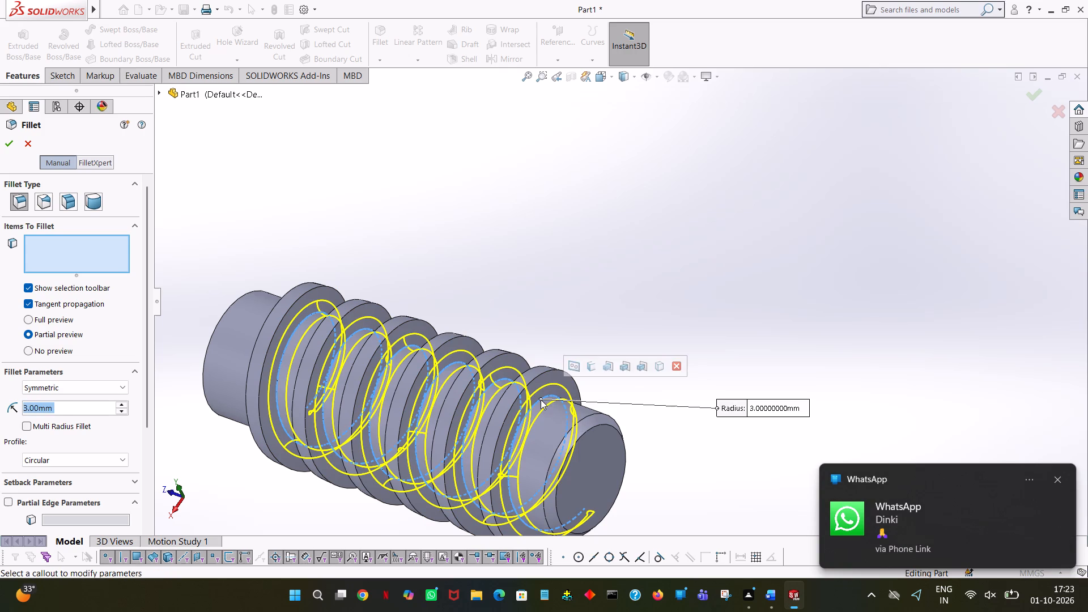
click(10, 147)
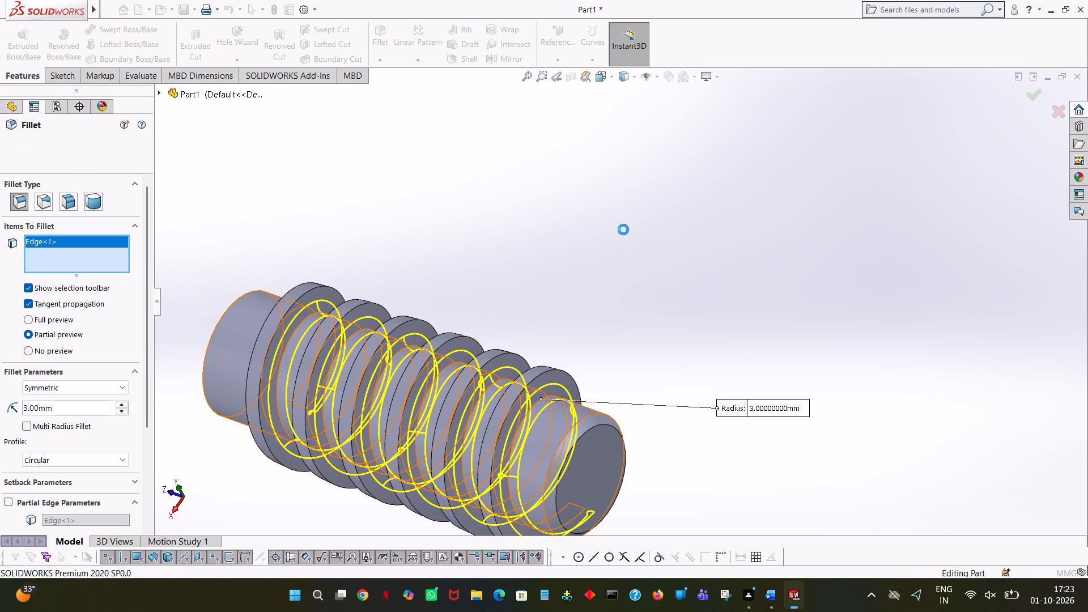
click(664, 238)
Fillet the opposite helical root edge, on the thread side facing the unchamfered end, with a 3 mm symmetric radius.
middle_drag(698, 307, 715, 237)
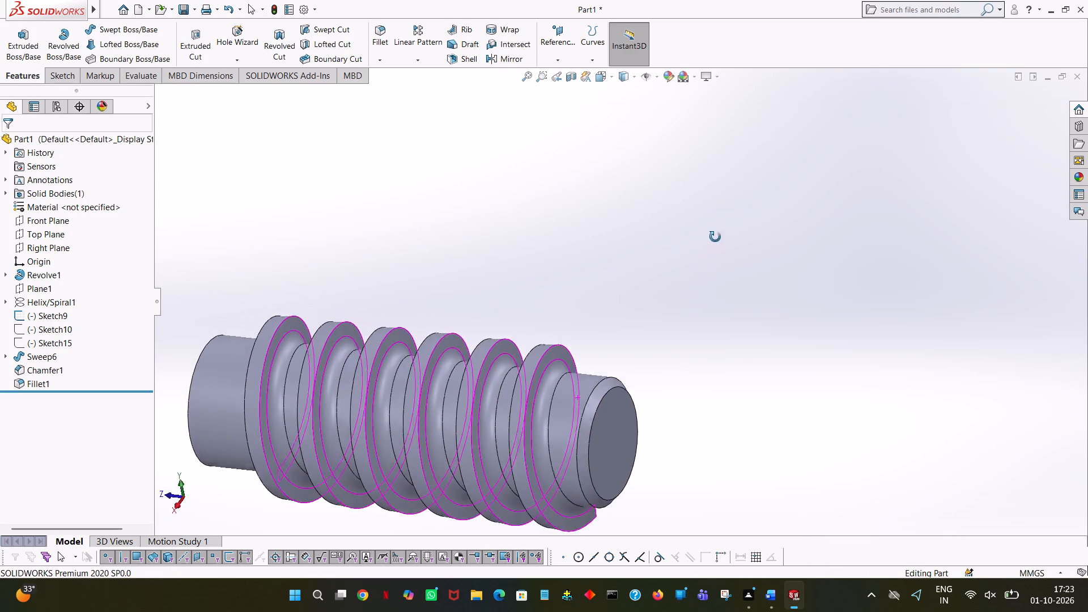
middle_drag(715, 237, 749, 0)
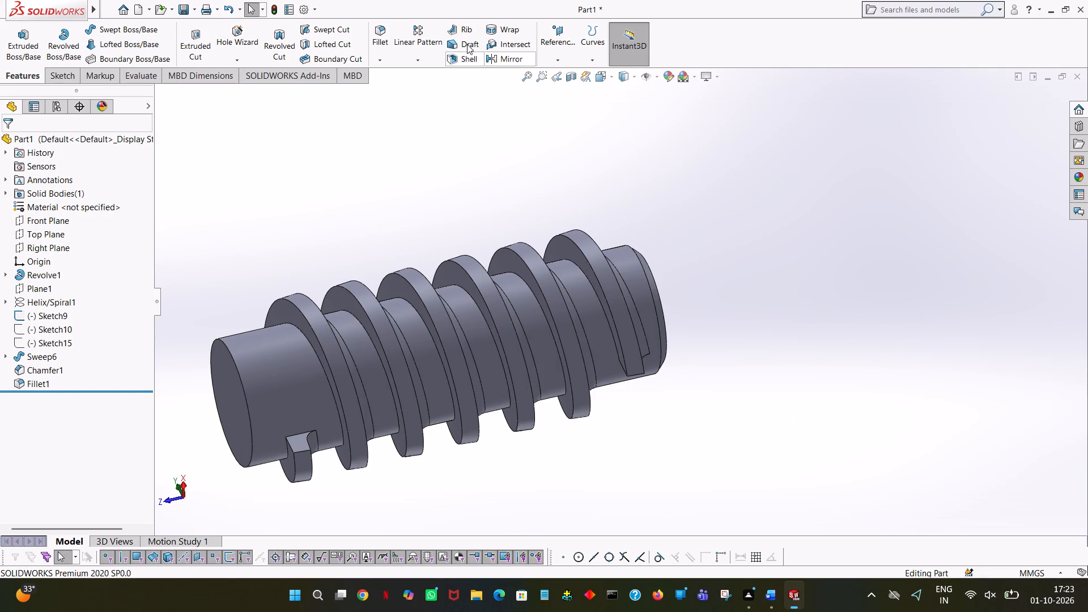
click(384, 38)
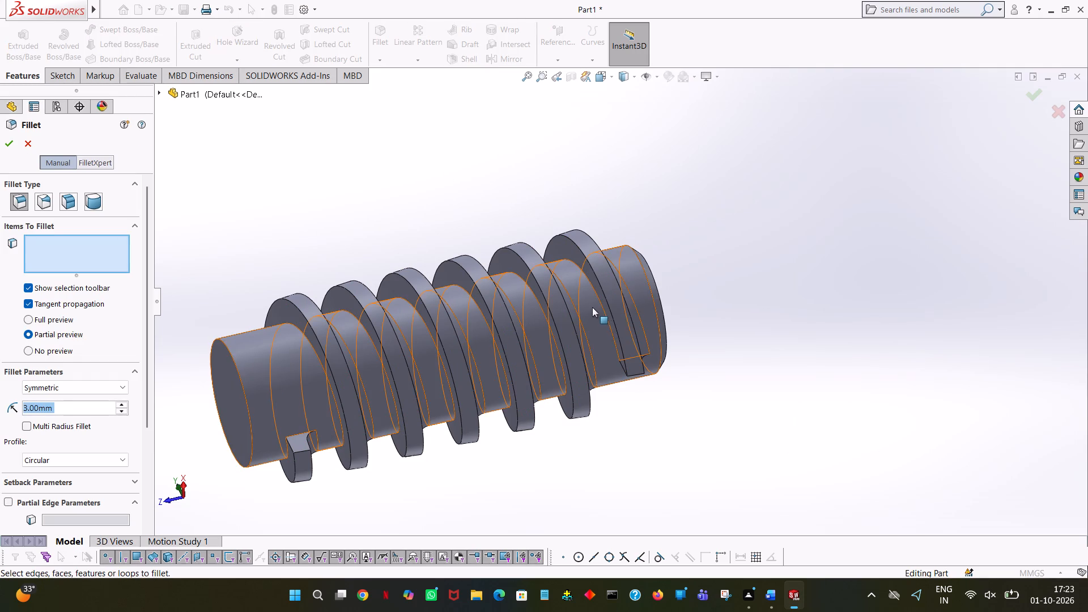
click(595, 294)
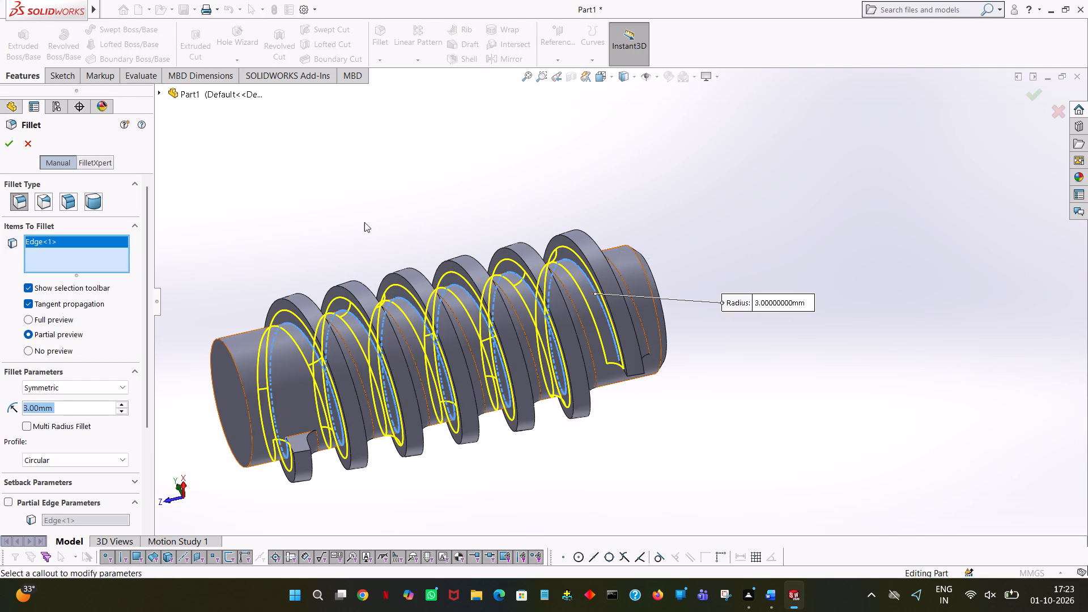
click(6, 142)
click(889, 369)
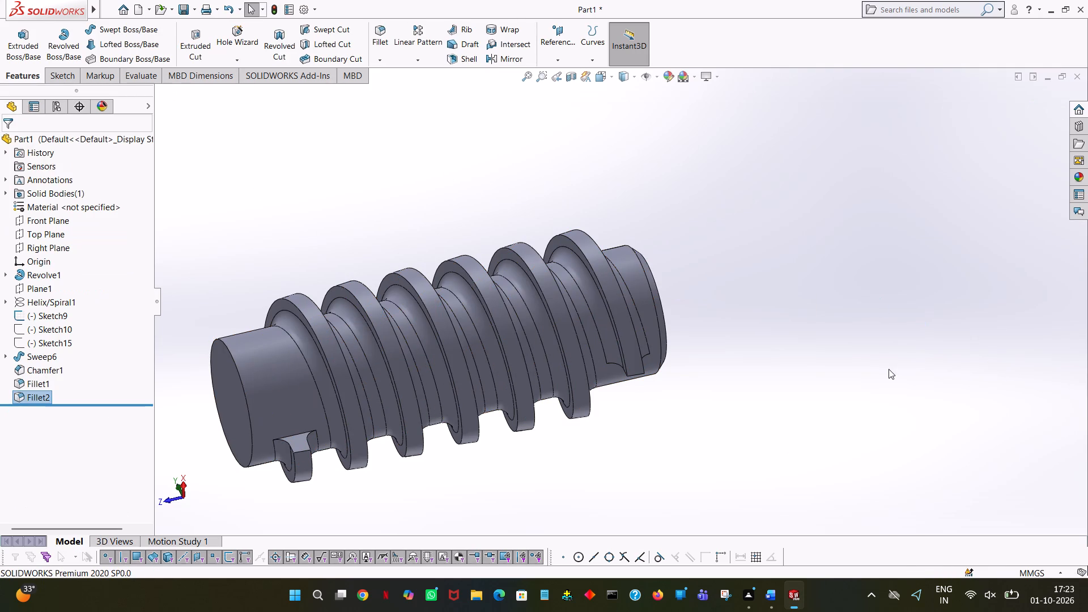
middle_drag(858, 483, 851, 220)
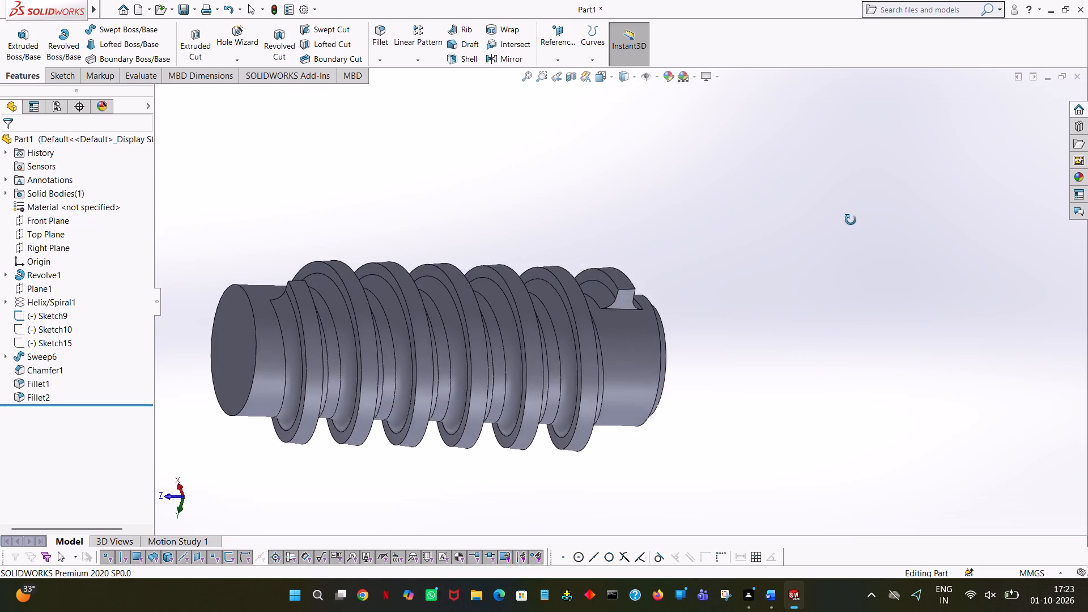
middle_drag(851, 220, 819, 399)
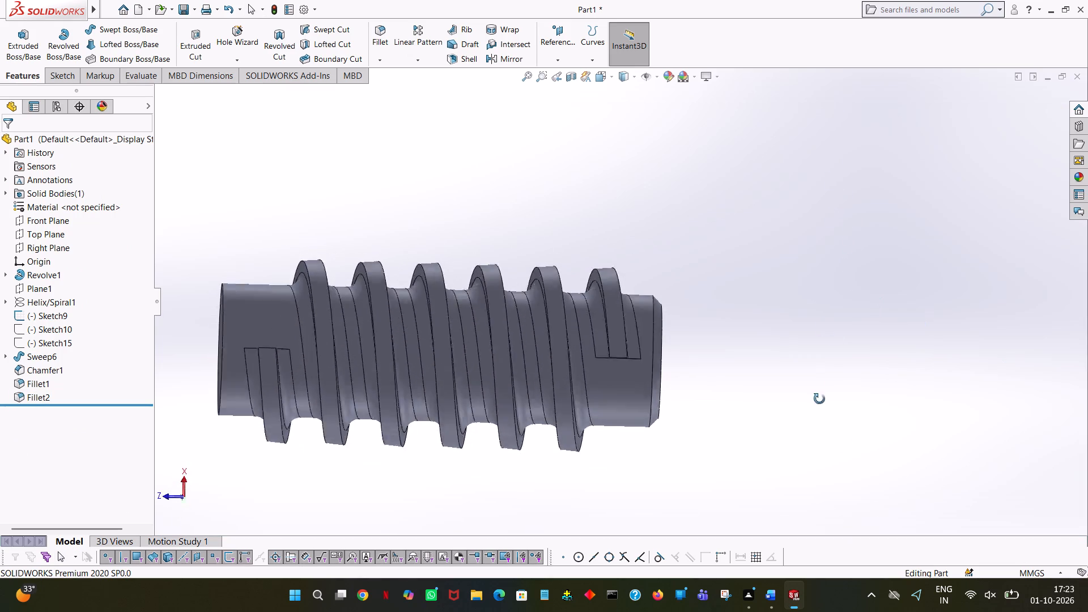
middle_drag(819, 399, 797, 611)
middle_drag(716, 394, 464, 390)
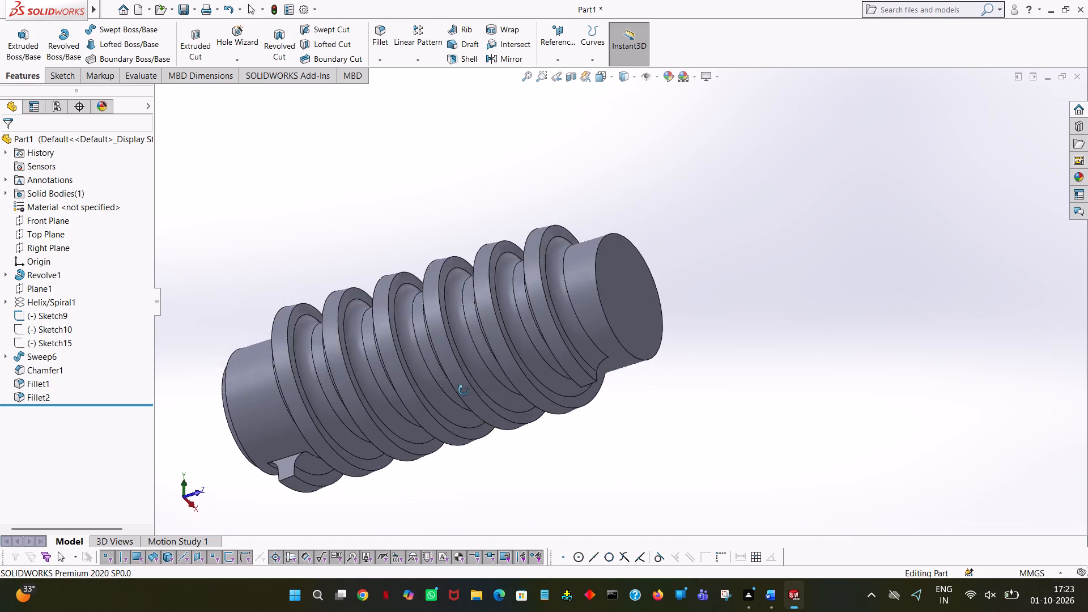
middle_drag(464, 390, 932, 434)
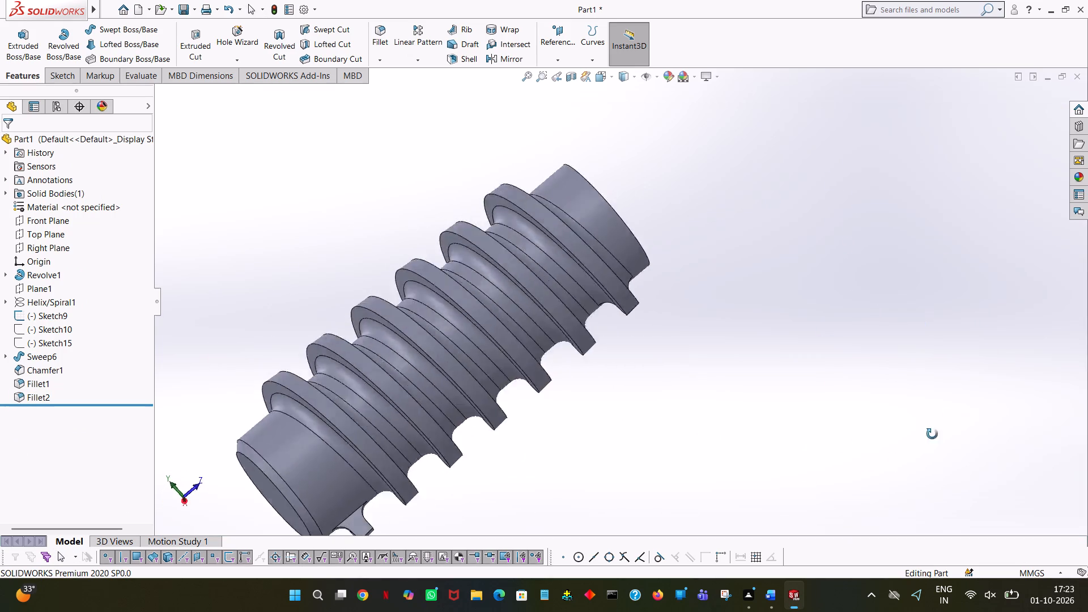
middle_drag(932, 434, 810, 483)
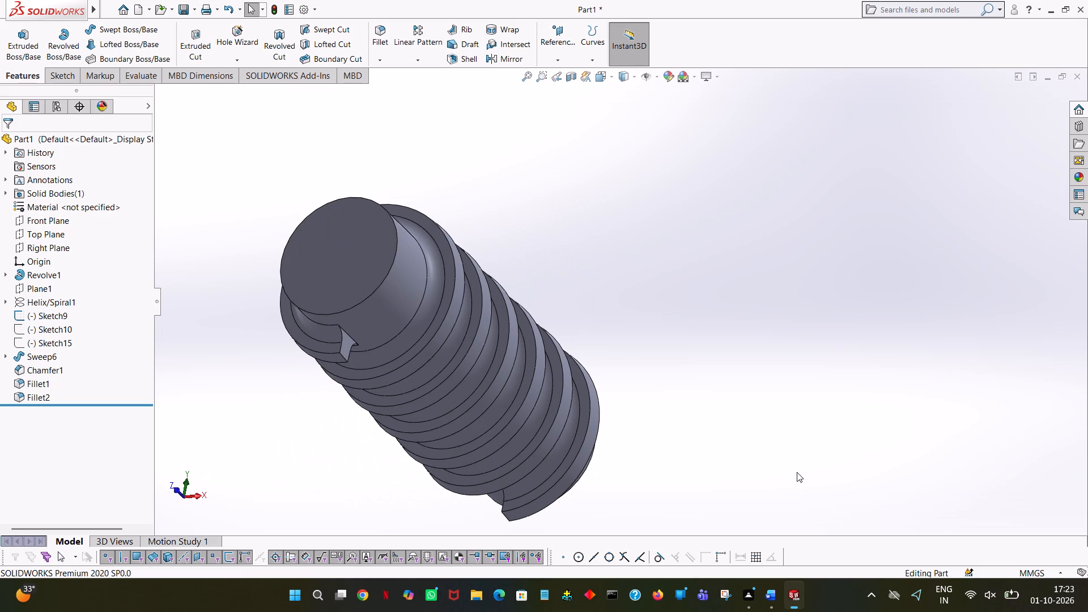
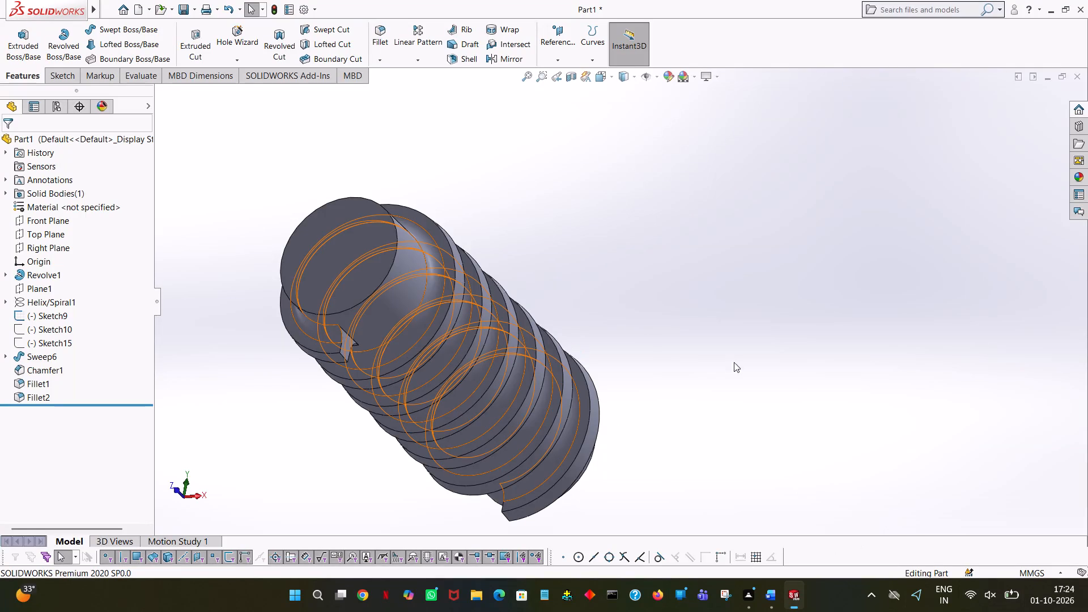
Chamfer the circular edge of the shaft's end face on the positive Z side by 2 mm at 45 degrees.
middle_drag(798, 371, 761, 164)
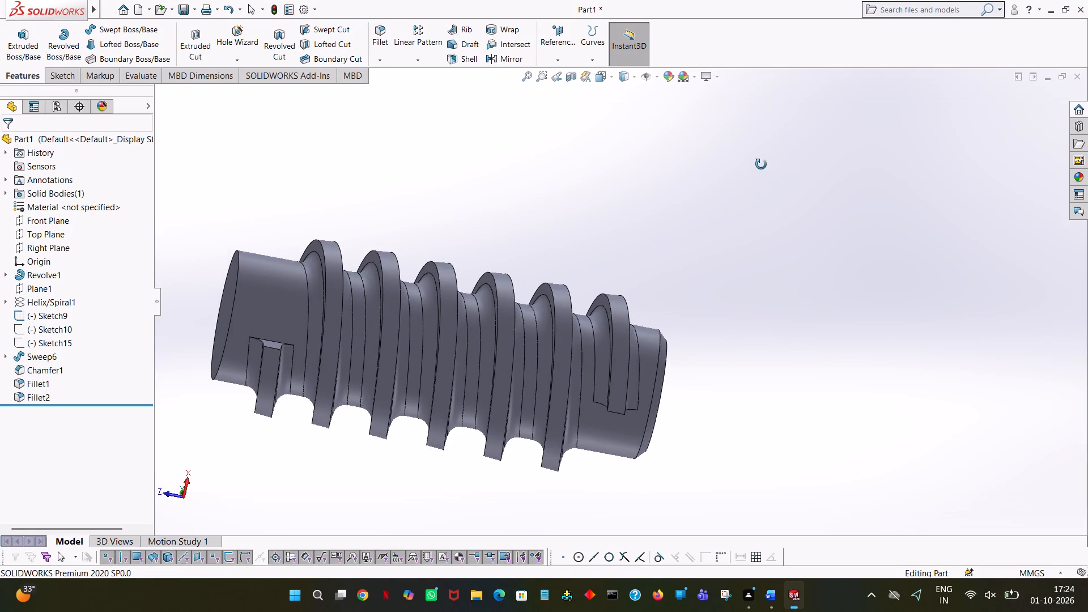
middle_drag(761, 164, 781, 457)
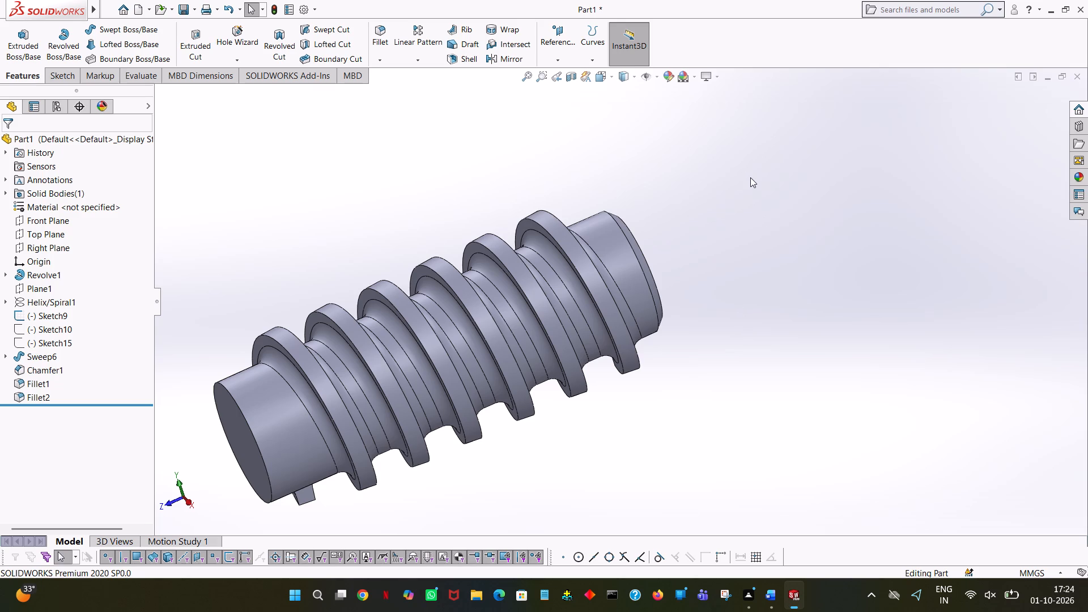
click(382, 63)
click(395, 91)
middle_drag(322, 177, 432, 82)
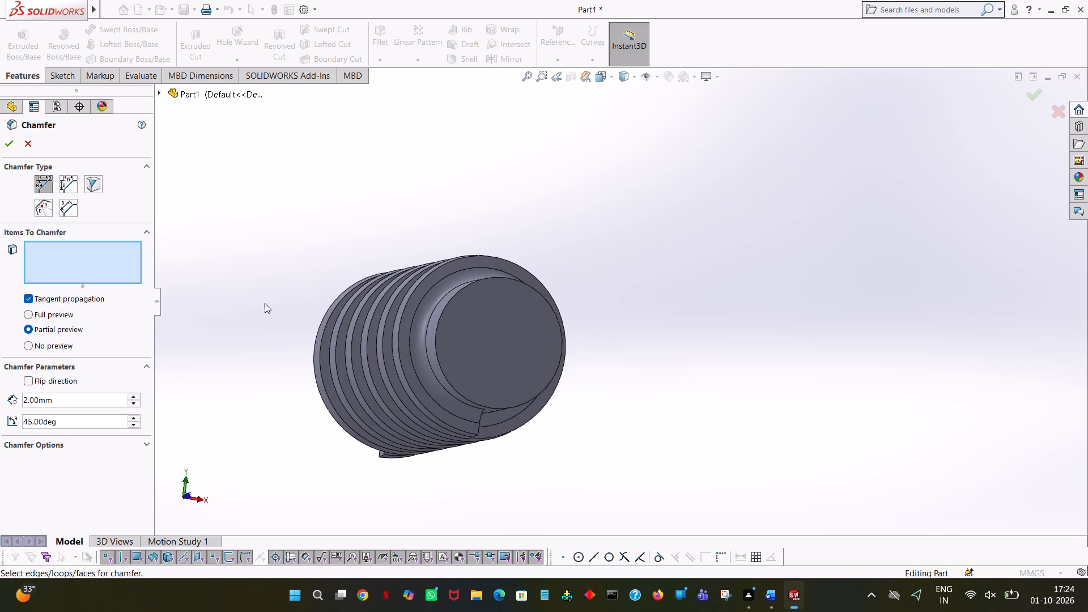
click(487, 278)
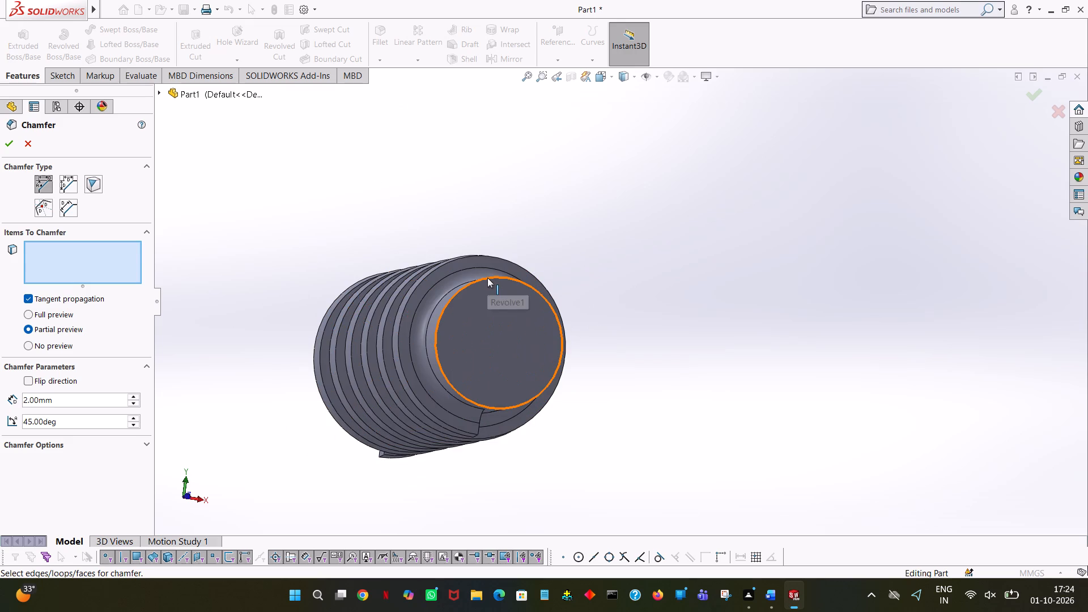
click(11, 143)
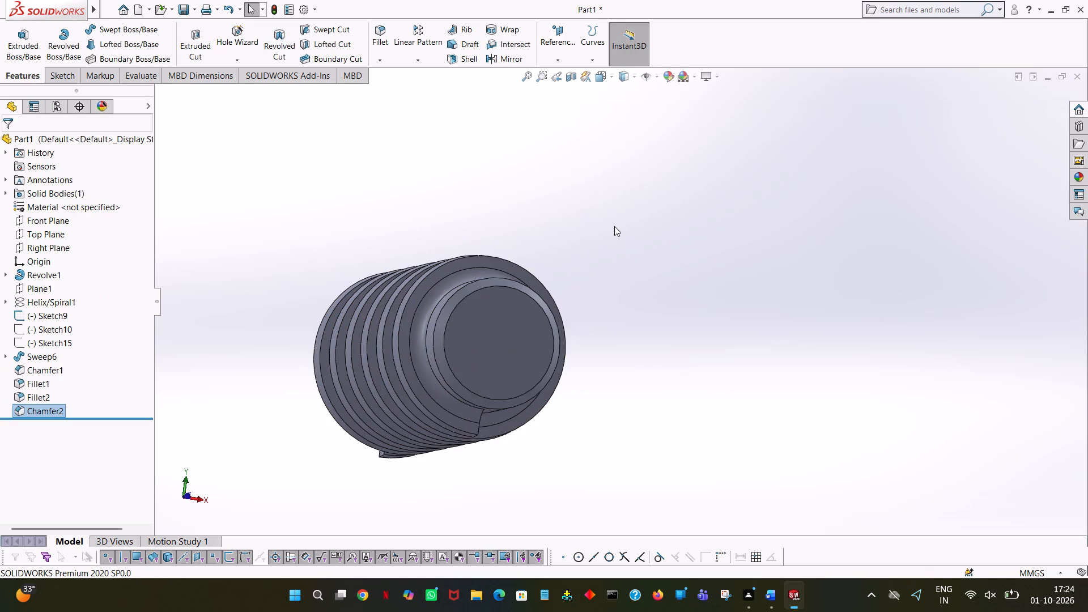
click(615, 226)
Examine the worm shaft from several sides, including both chamfered ends and the filleted helical thread.
middle_drag(616, 229, 726, 283)
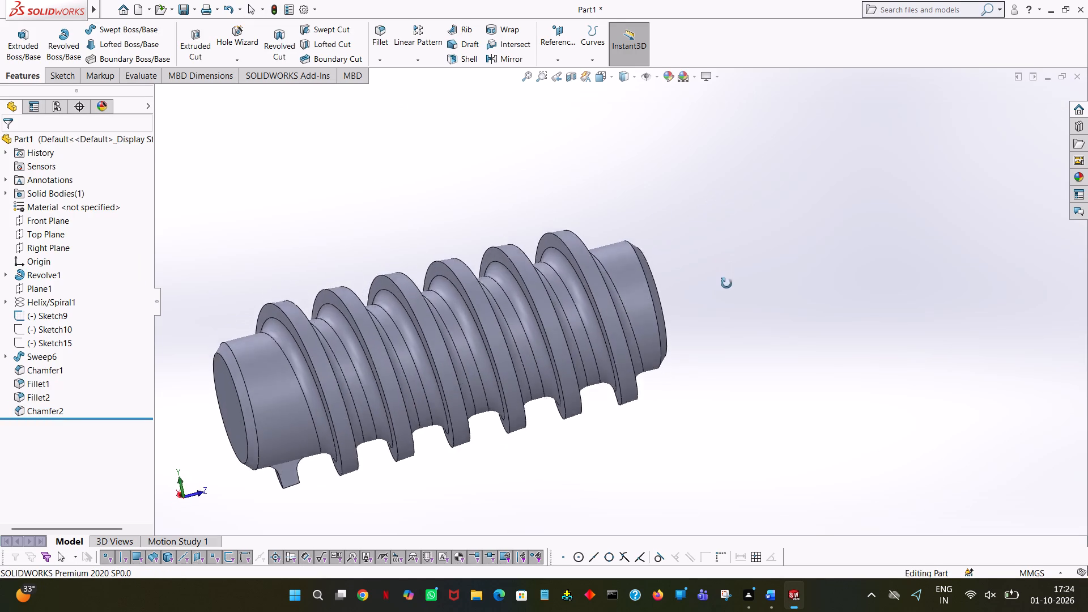
middle_drag(726, 283, 701, 385)
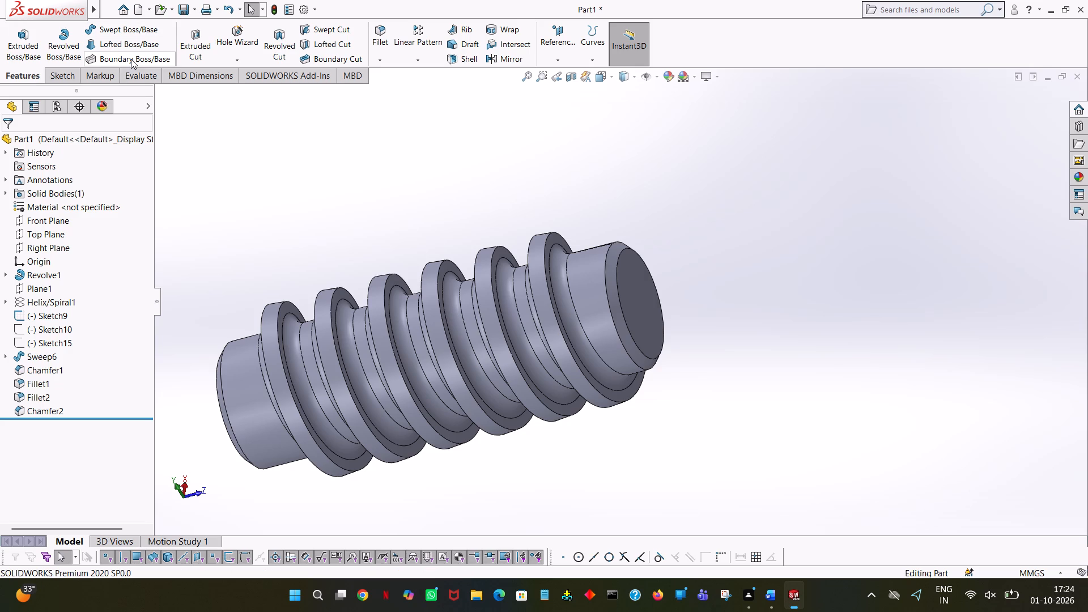
middle_drag(641, 206, 621, 390)
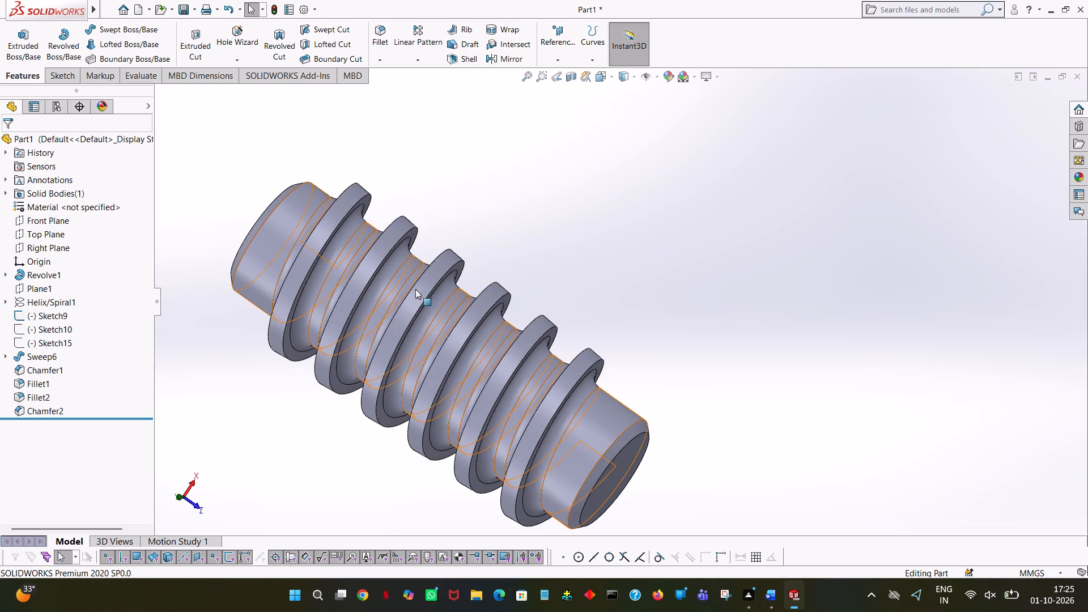
middle_drag(691, 333, 748, 28)
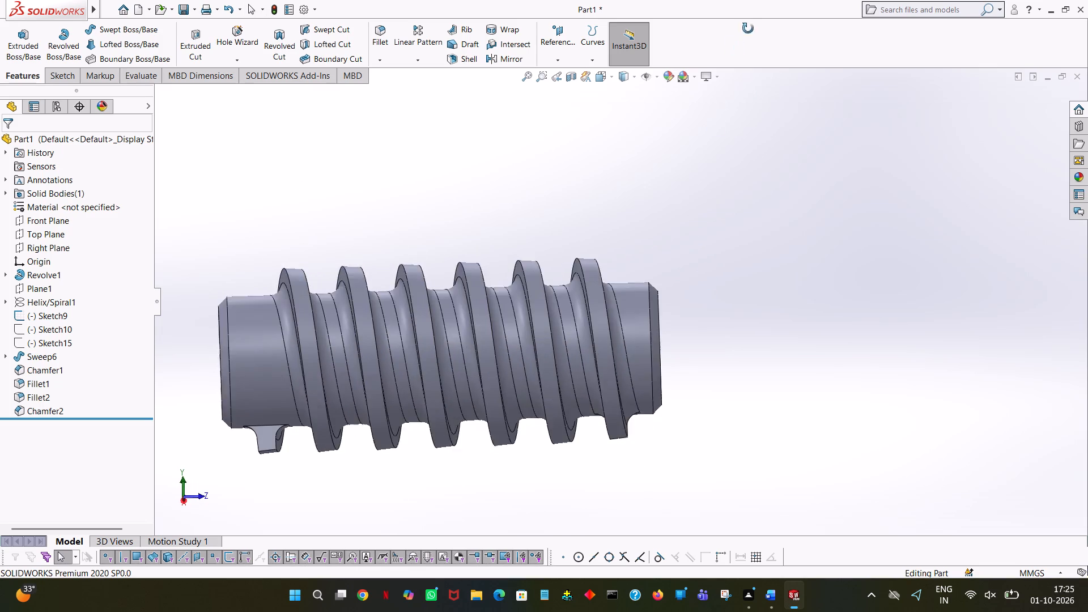
middle_drag(748, 28, 749, 28)
middle_drag(792, 146, 851, 611)
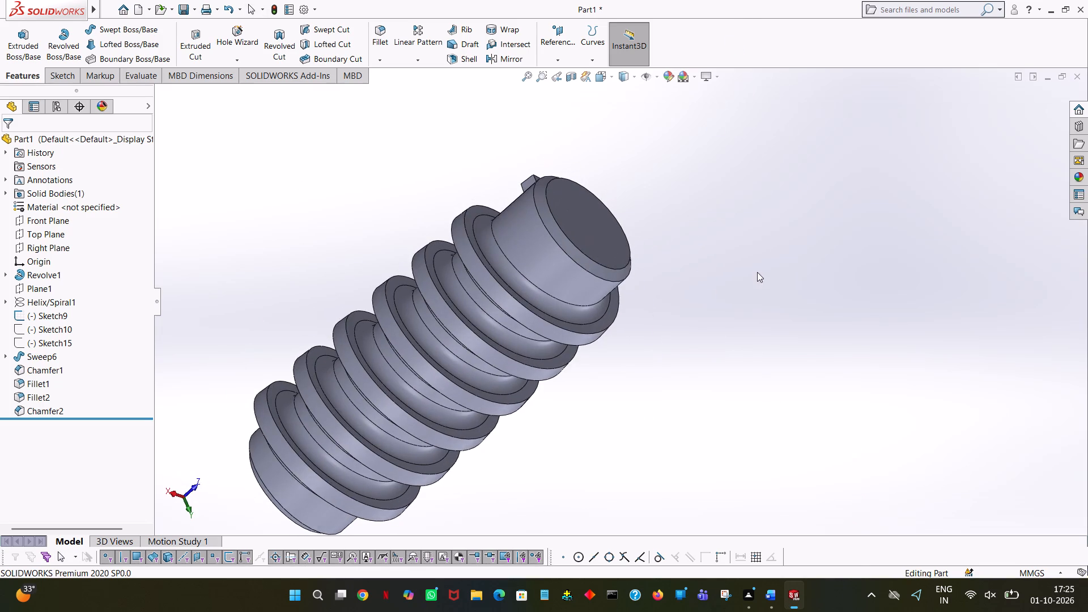
middle_drag(780, 304, 846, 348)
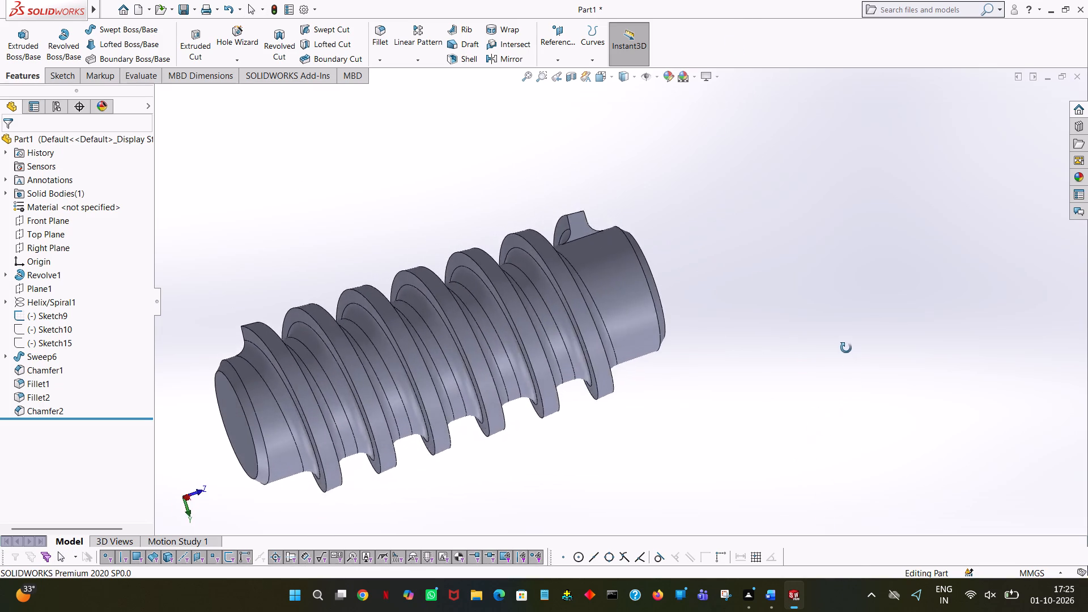
middle_drag(846, 348, 847, 397)
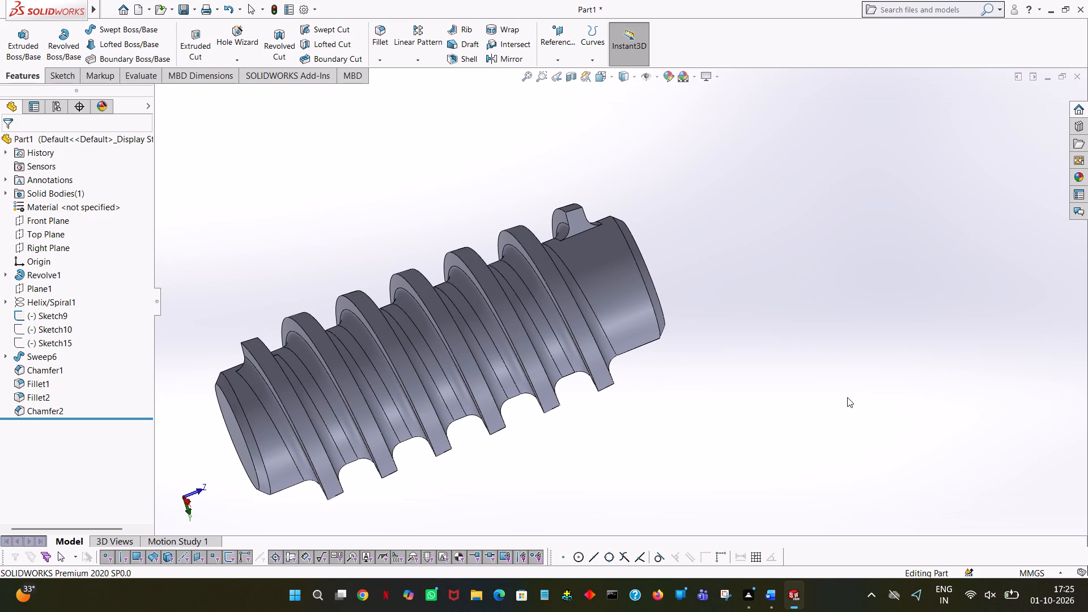
Colour only the shaft's cylindrical body face black.
click(610, 272)
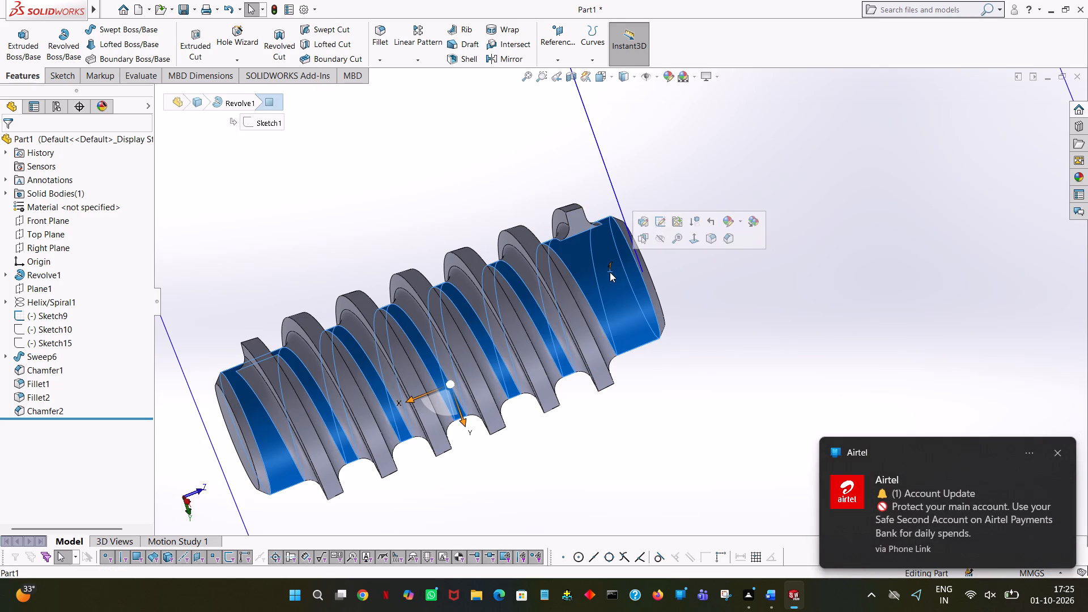
click(725, 223)
click(739, 250)
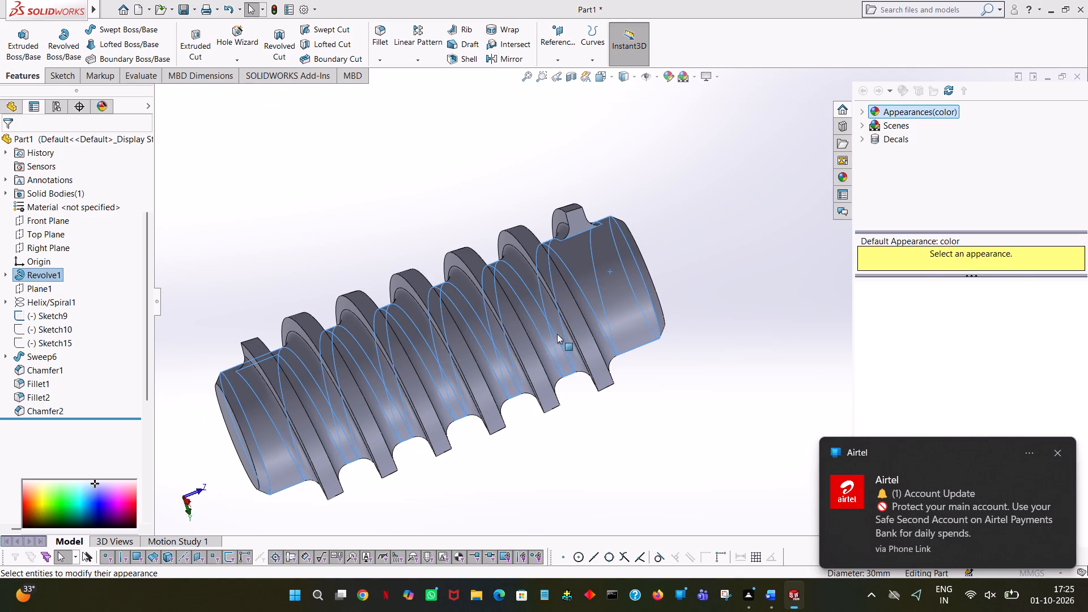
click(103, 438)
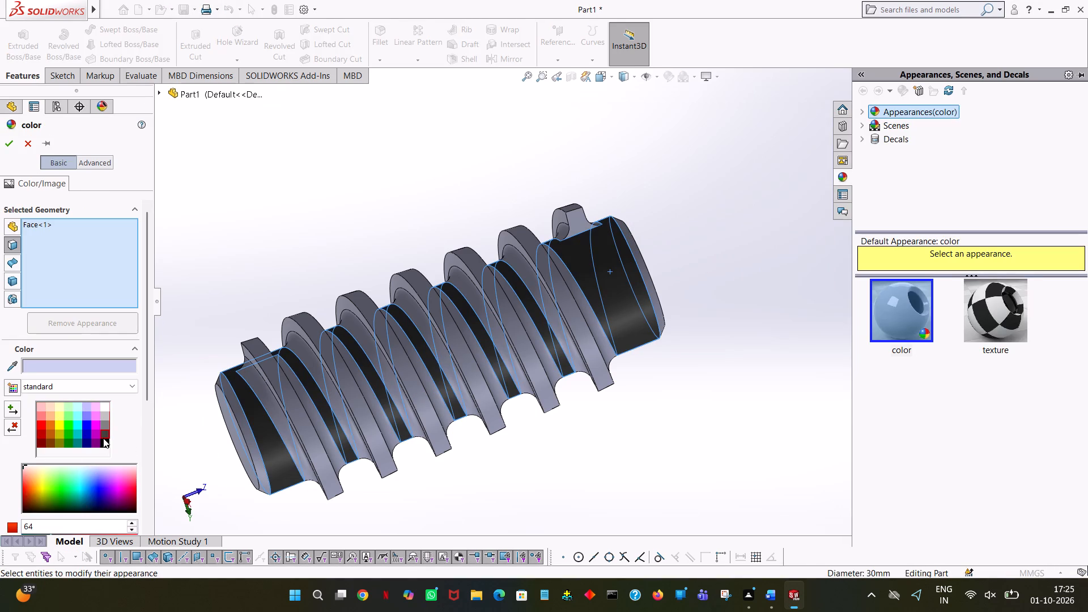
click(104, 446)
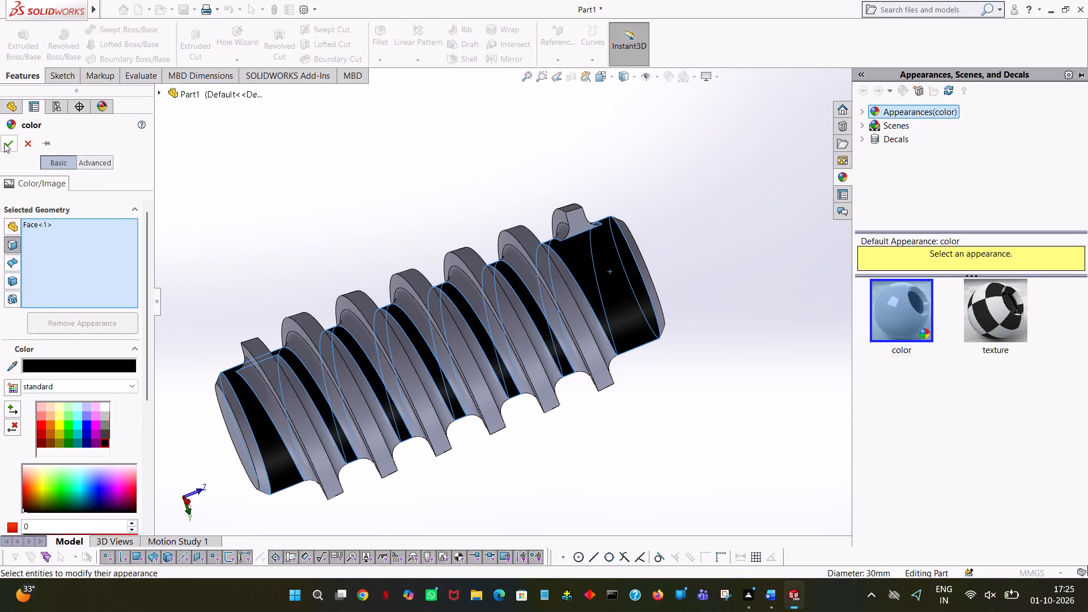
click(4, 143)
click(704, 223)
Colour the helical root fillet face on the thread's positive Z side light pink.
middle_drag(698, 263, 687, 419)
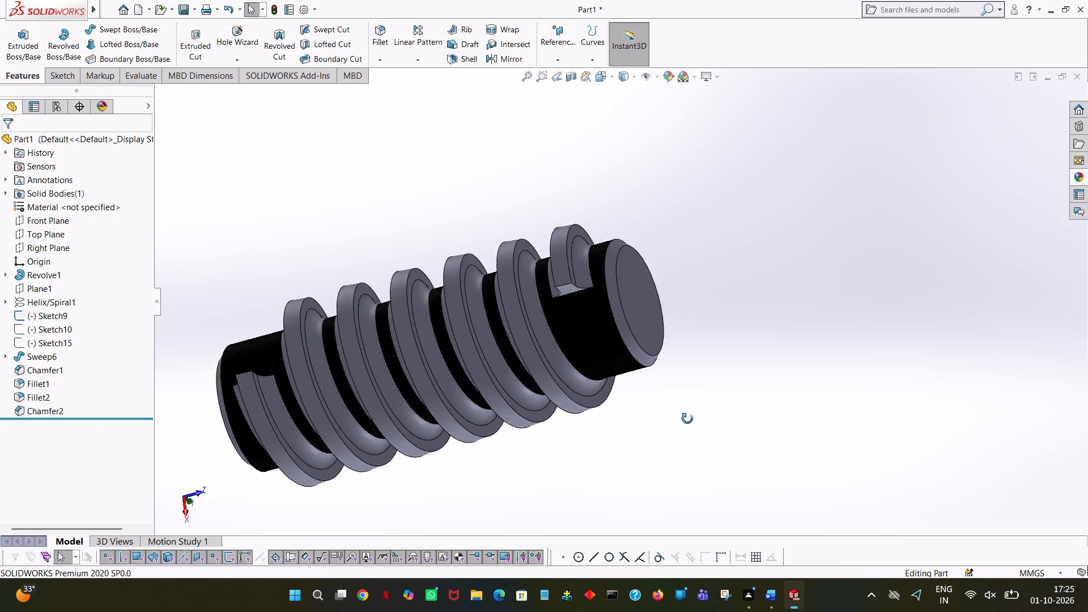
middle_drag(687, 419, 729, 489)
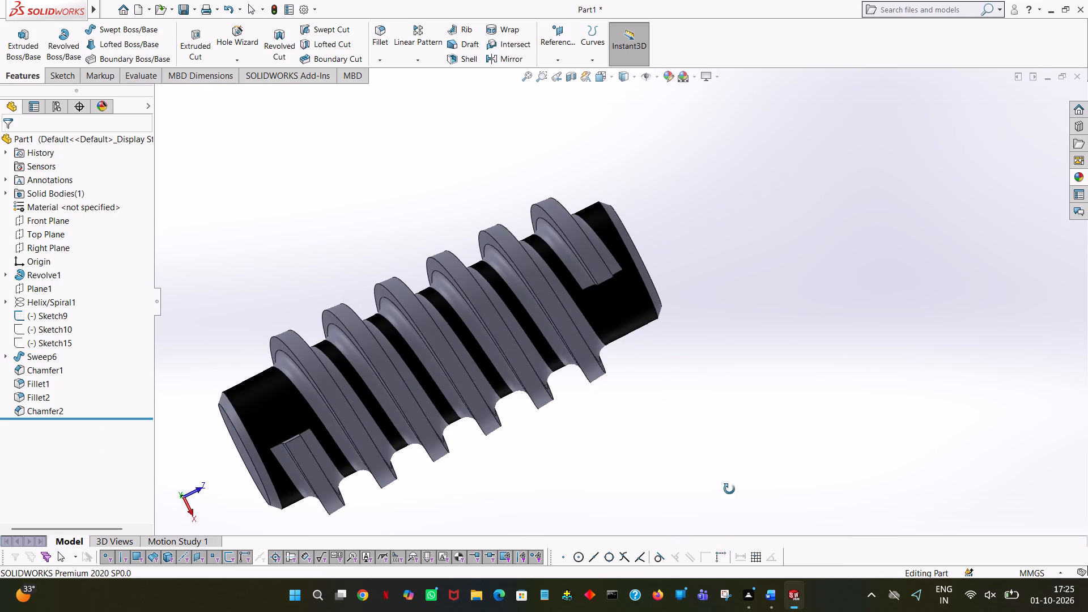
middle_drag(729, 489, 730, 501)
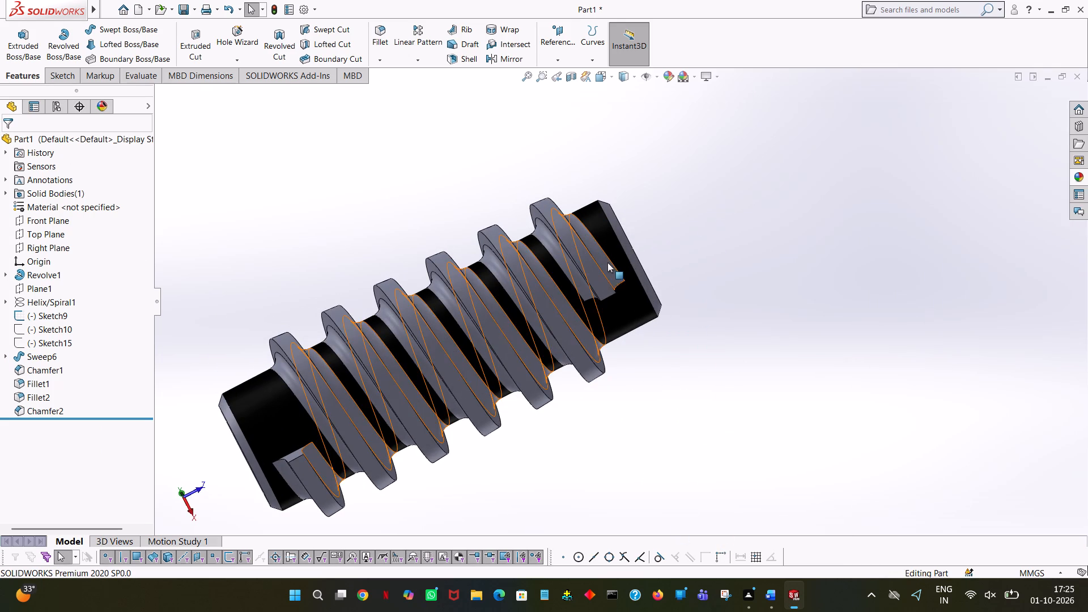
click(607, 262)
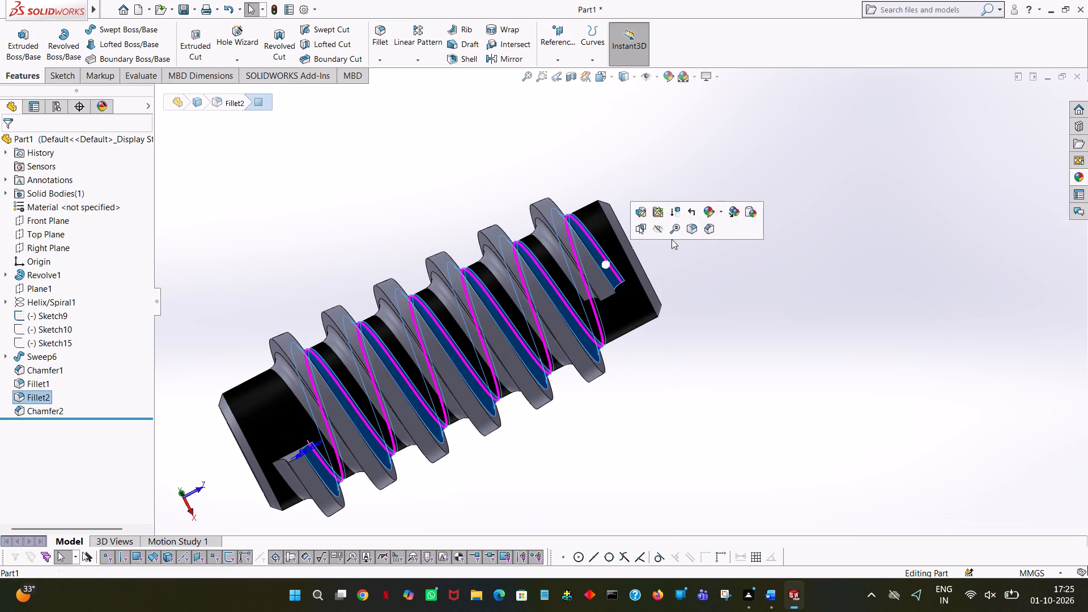
click(712, 207)
click(721, 233)
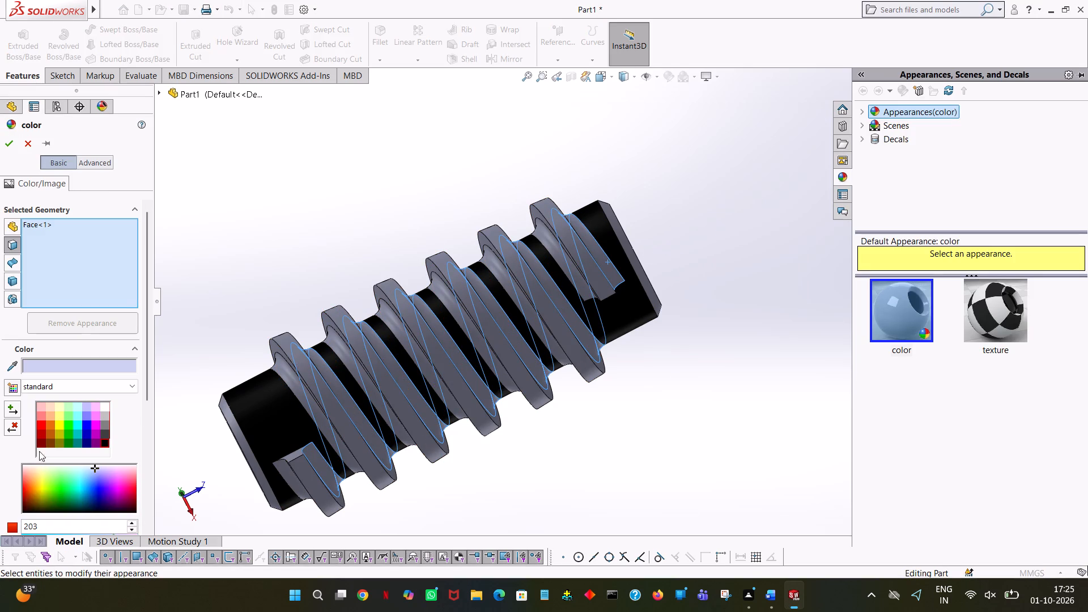
click(44, 406)
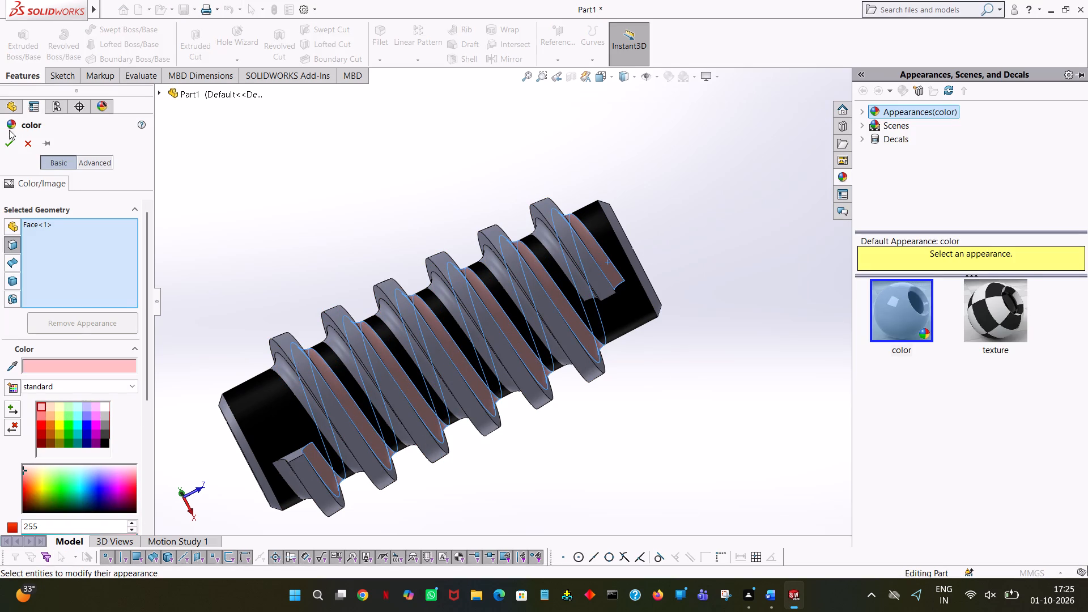
click(7, 141)
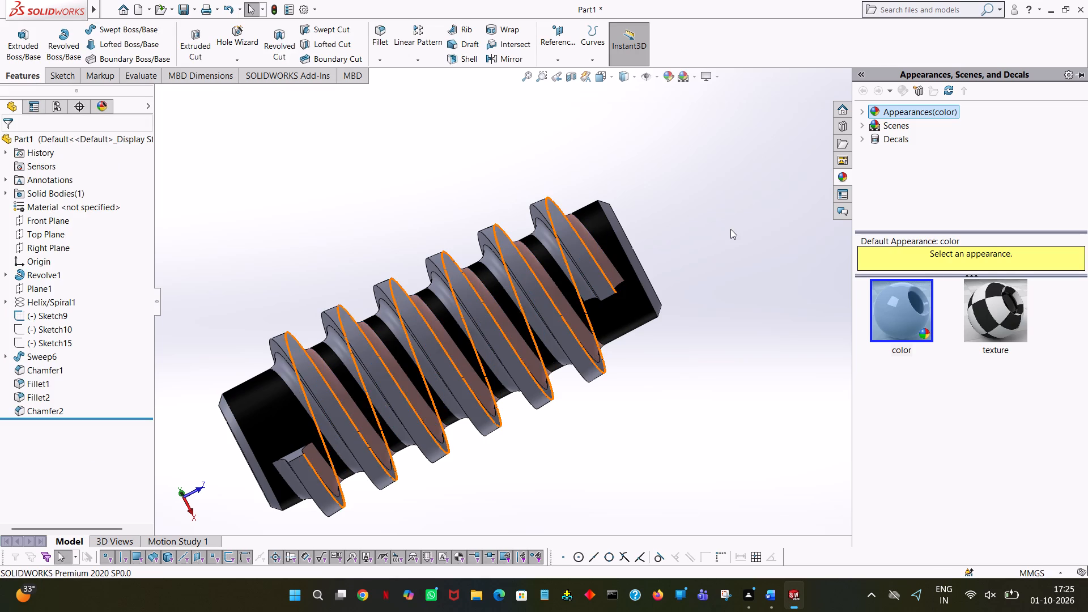
click(734, 231)
Colour the opposite helical root fillet face, on the thread's negative Z side, light violet-blue.
middle_drag(734, 231, 749, 341)
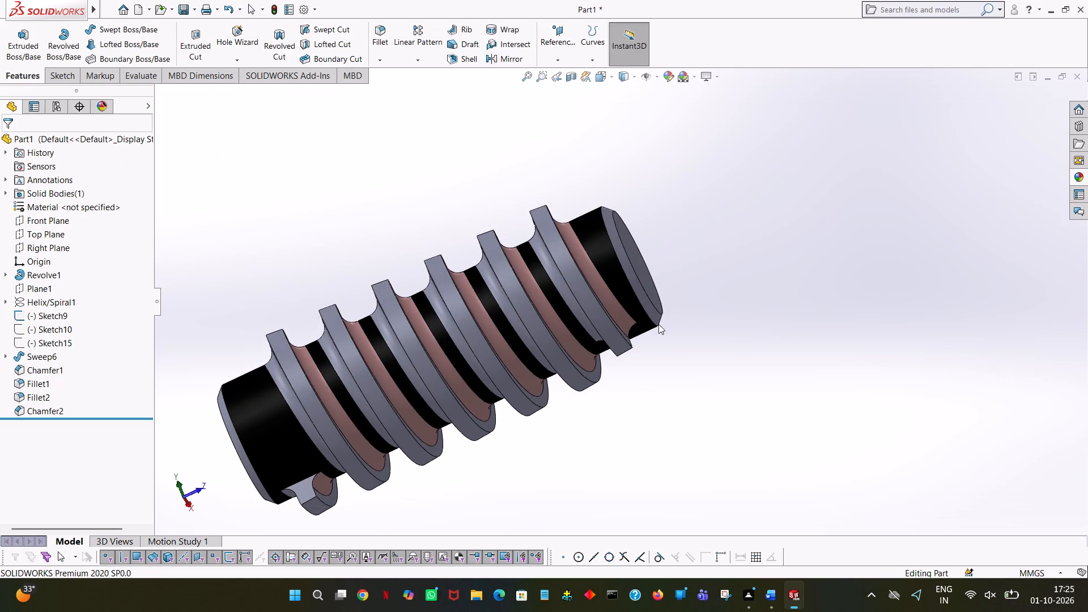
click(583, 312)
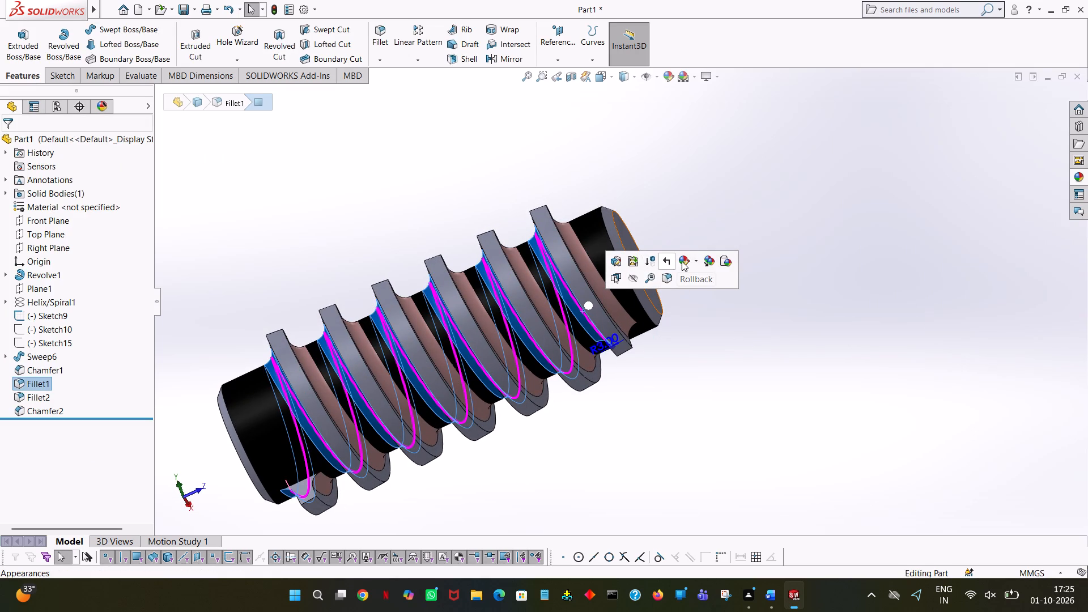
click(682, 261)
click(692, 285)
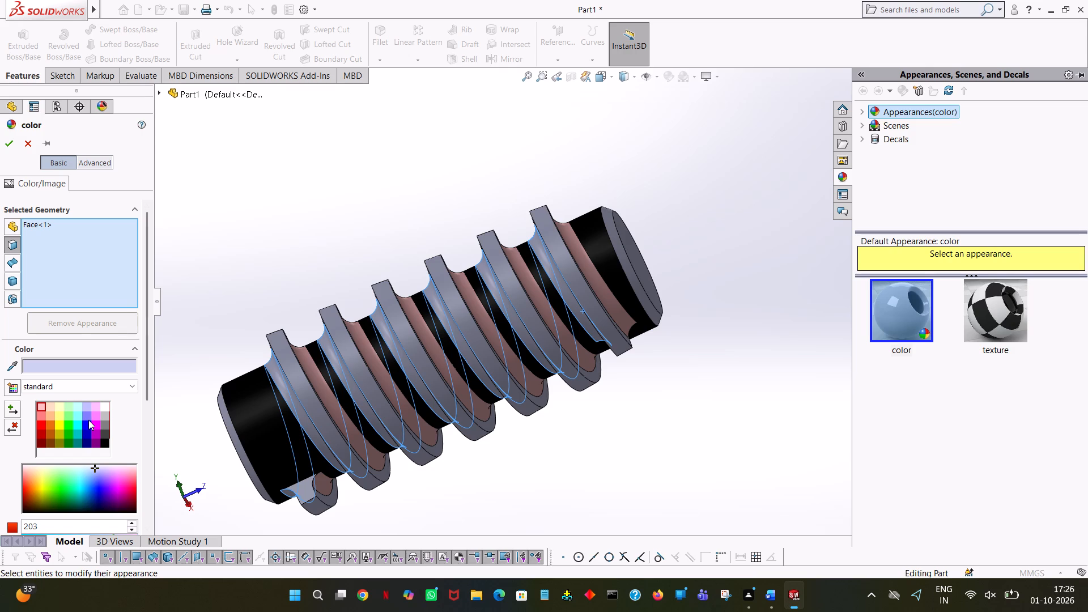
click(88, 420)
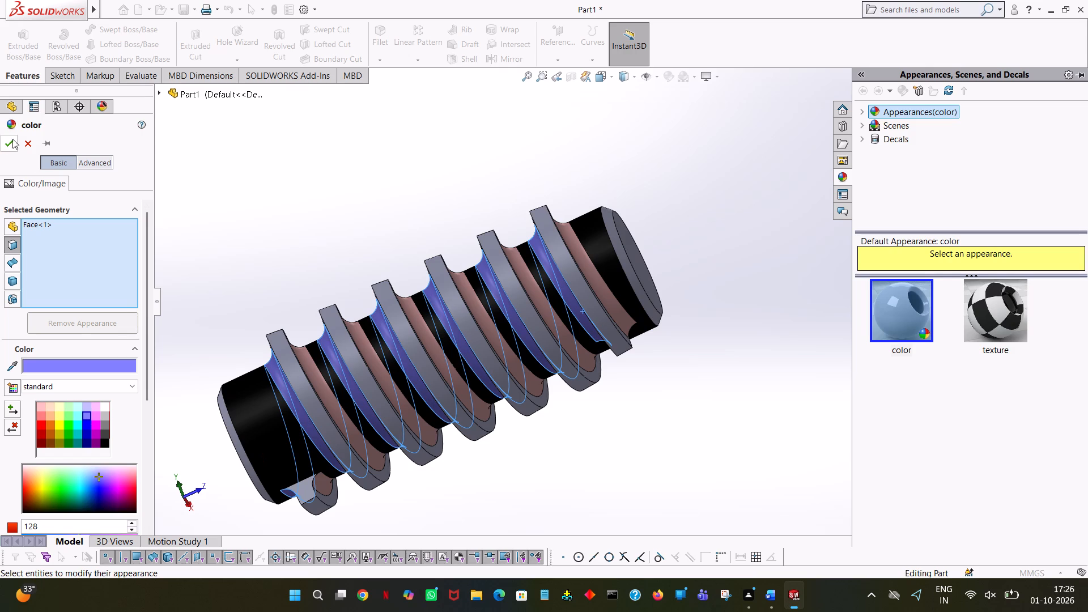
click(10, 138)
click(679, 211)
Colour the outer crest face of the helical thread dark red.
middle_drag(690, 226, 721, 286)
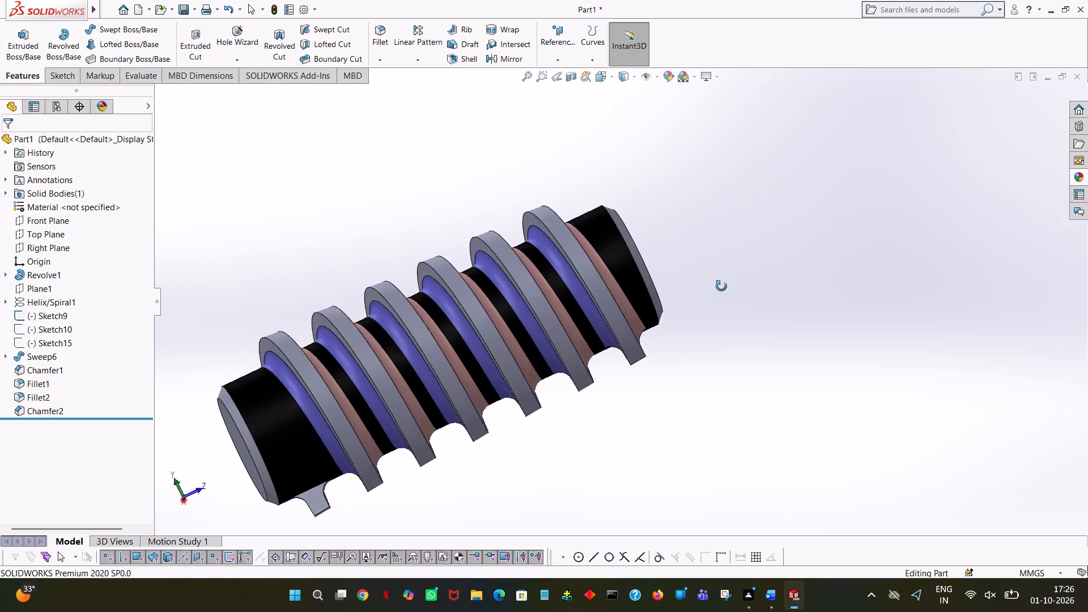
middle_drag(721, 286, 741, 372)
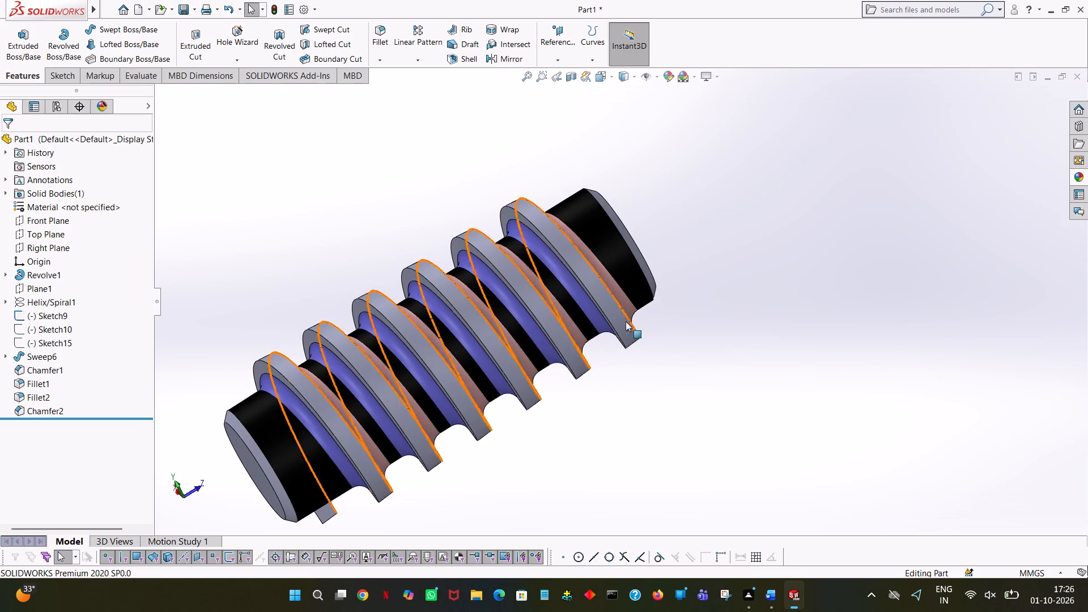
click(626, 321)
click(732, 270)
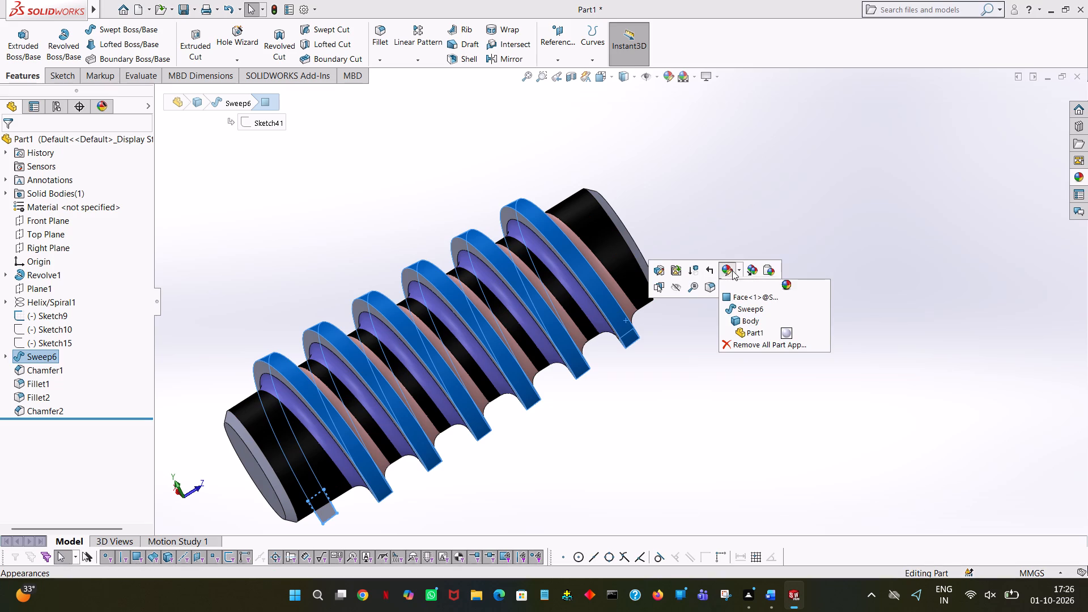
click(751, 301)
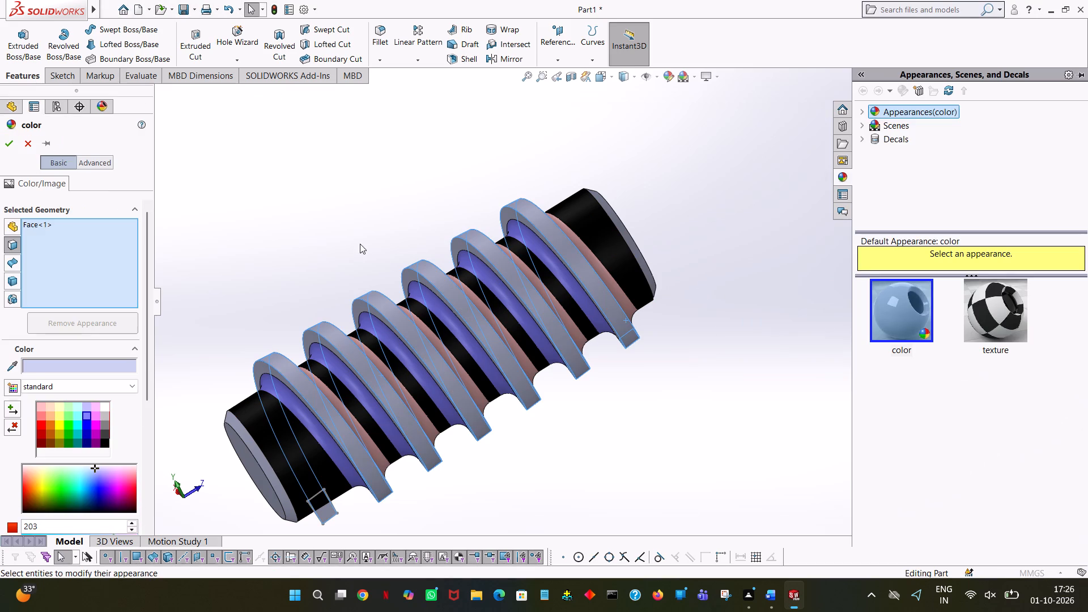
click(43, 435)
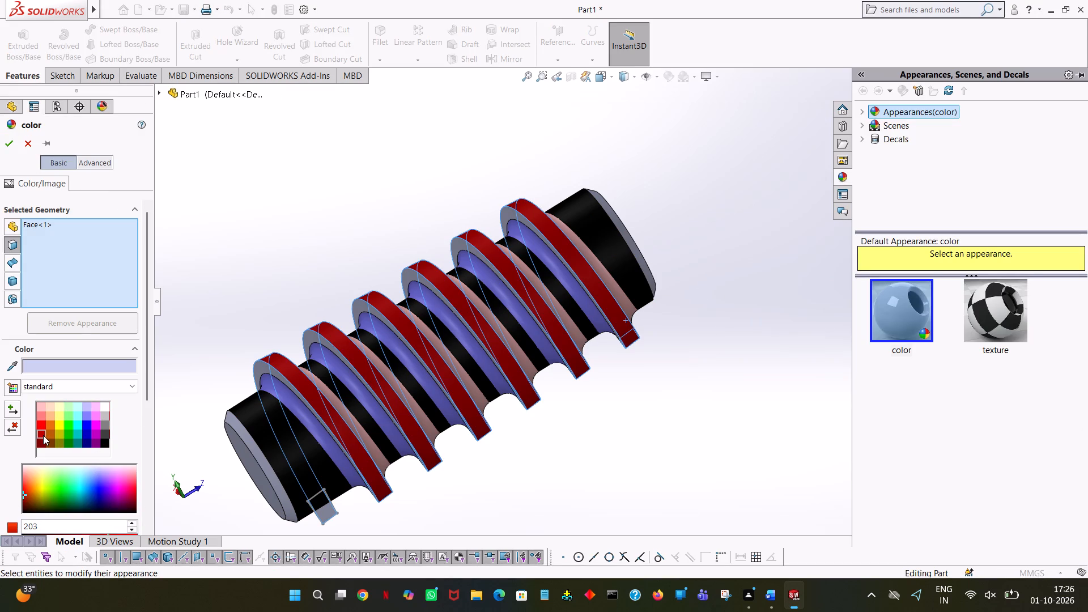
click(11, 143)
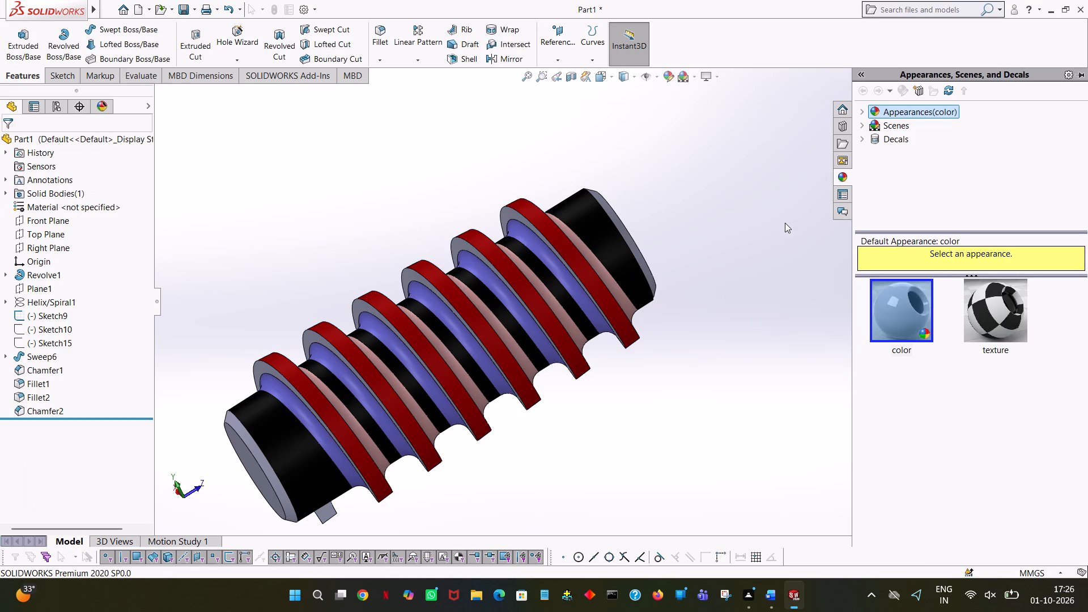
click(754, 237)
middle_drag(754, 237, 703, 321)
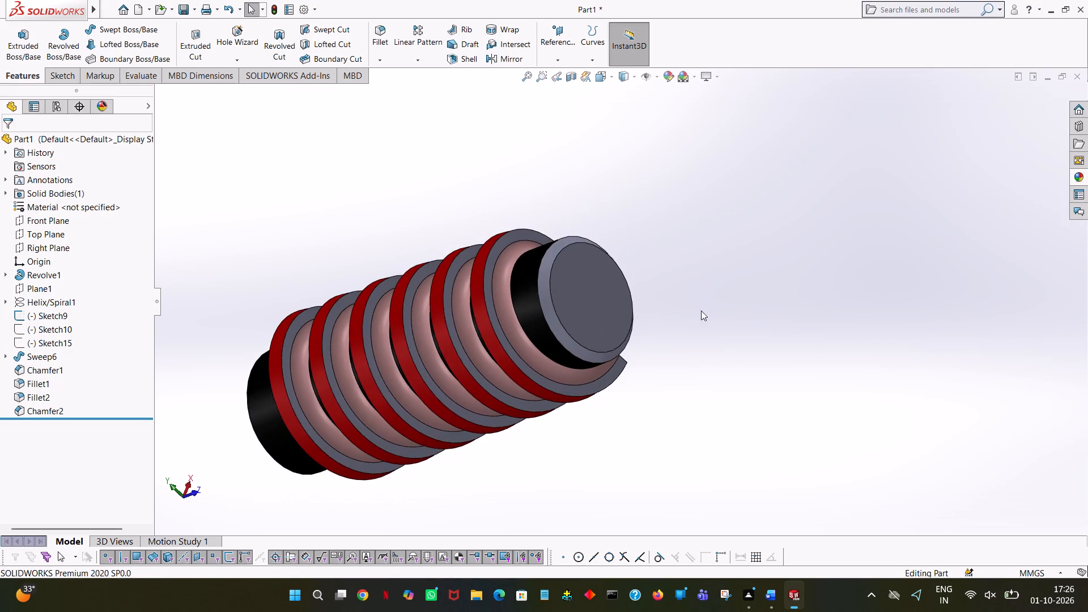
Colour the helical thread's flat flank face on its positive Z side light yellow.
click(524, 234)
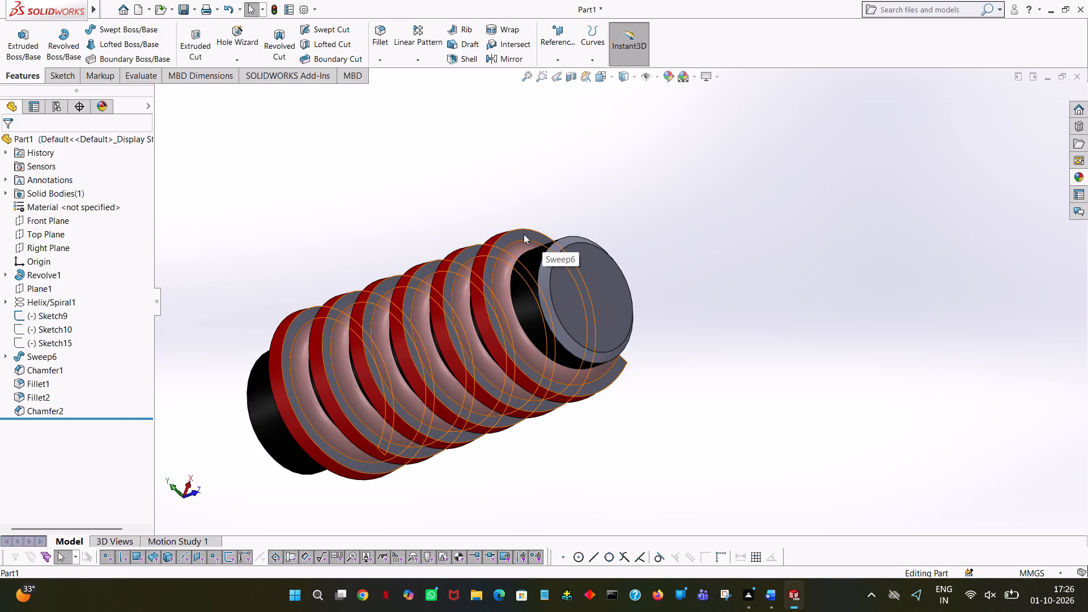
click(628, 182)
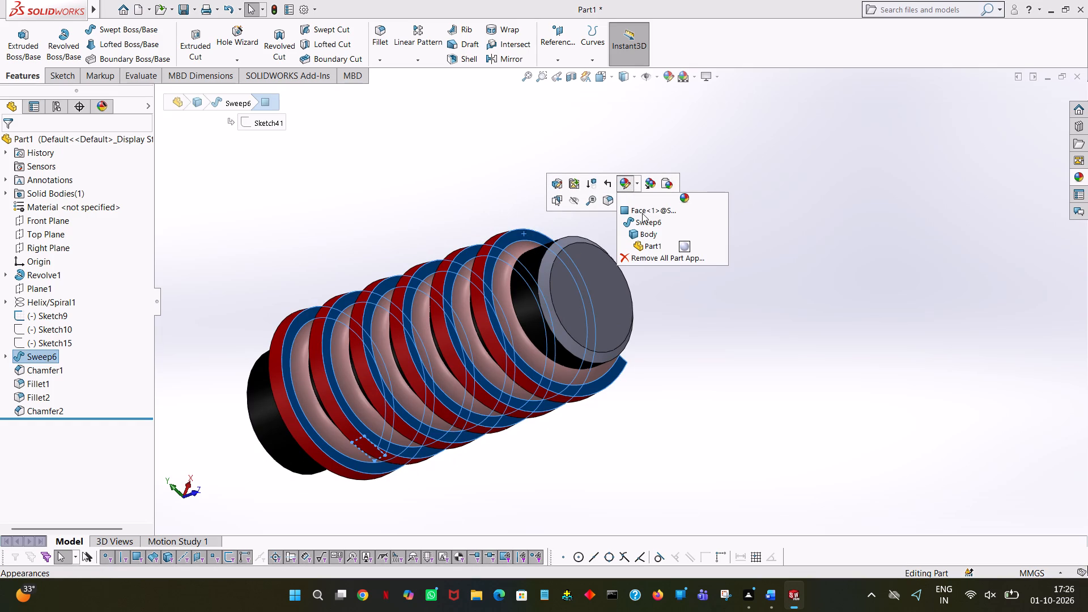
click(642, 213)
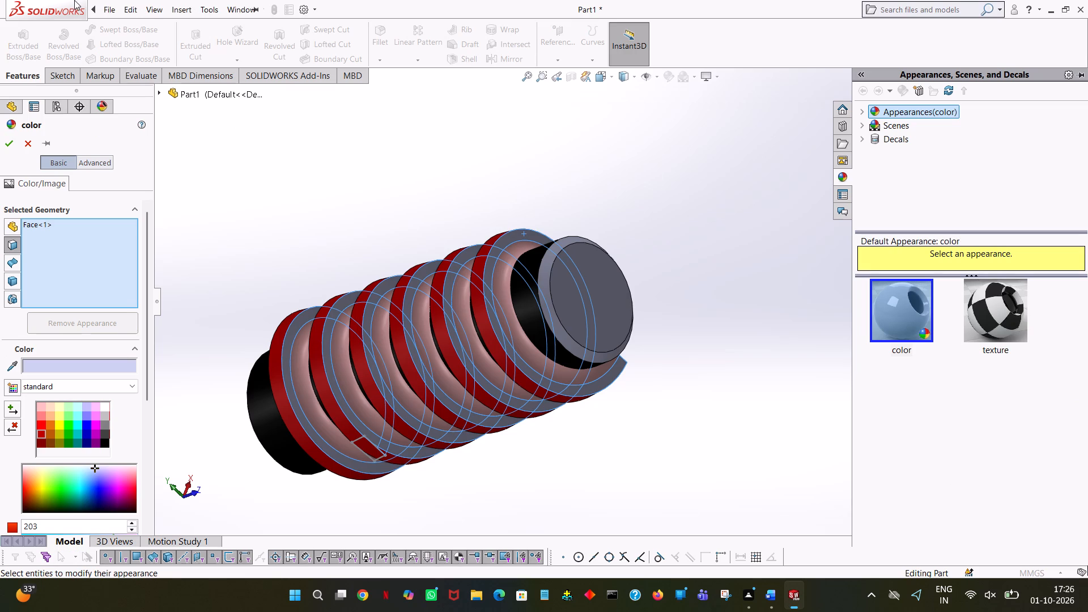
click(60, 418)
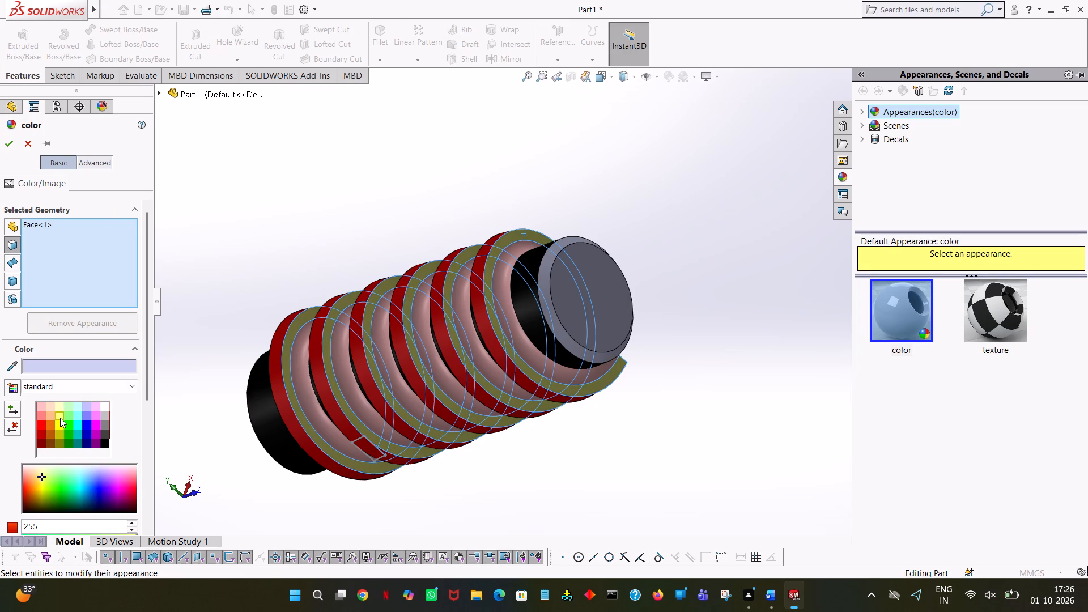
middle_click(703, 189)
middle_drag(704, 189, 705, 168)
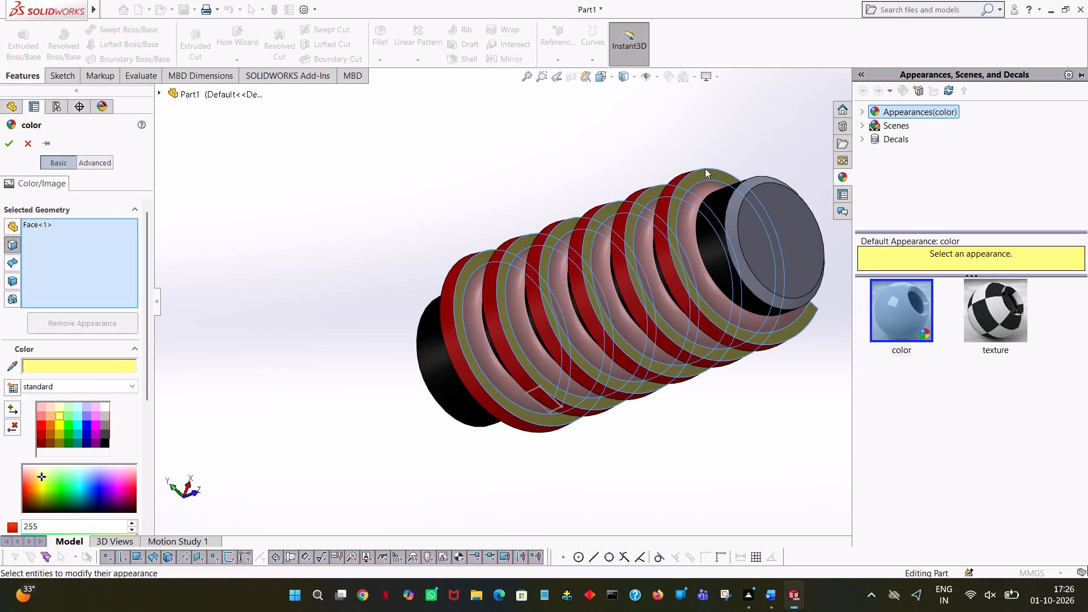
middle_drag(705, 168, 739, 161)
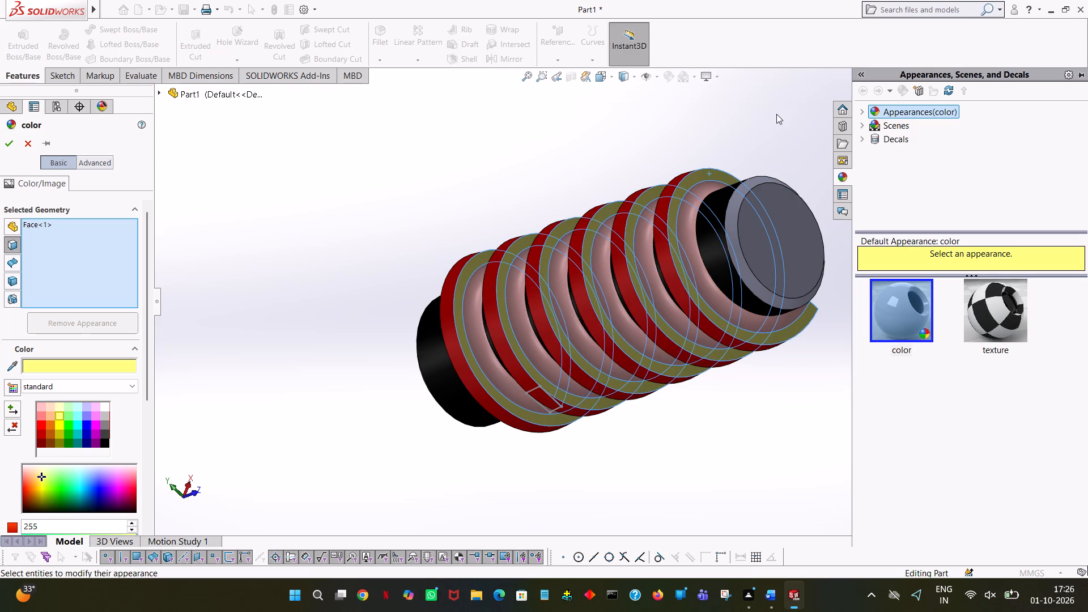
click(744, 120)
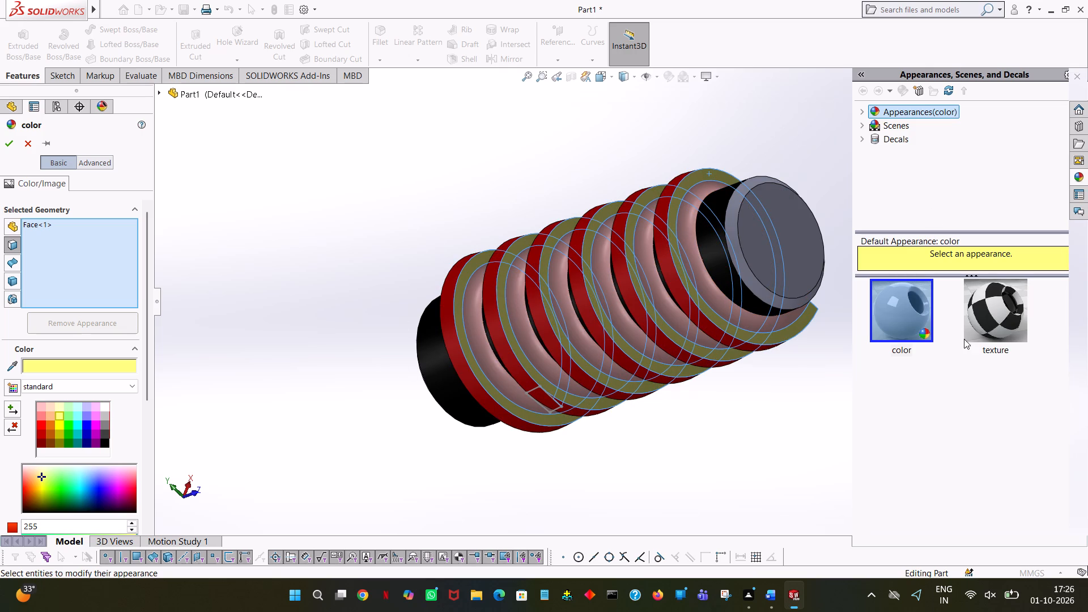
middle_drag(967, 348, 962, 345)
middle_drag(794, 372, 883, 313)
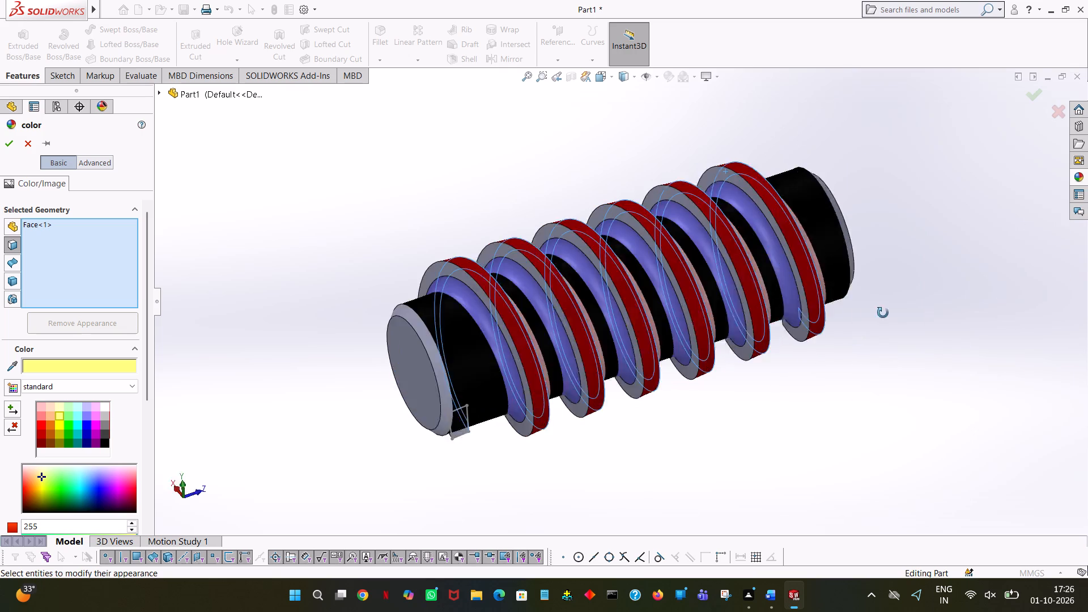
middle_drag(883, 313, 892, 528)
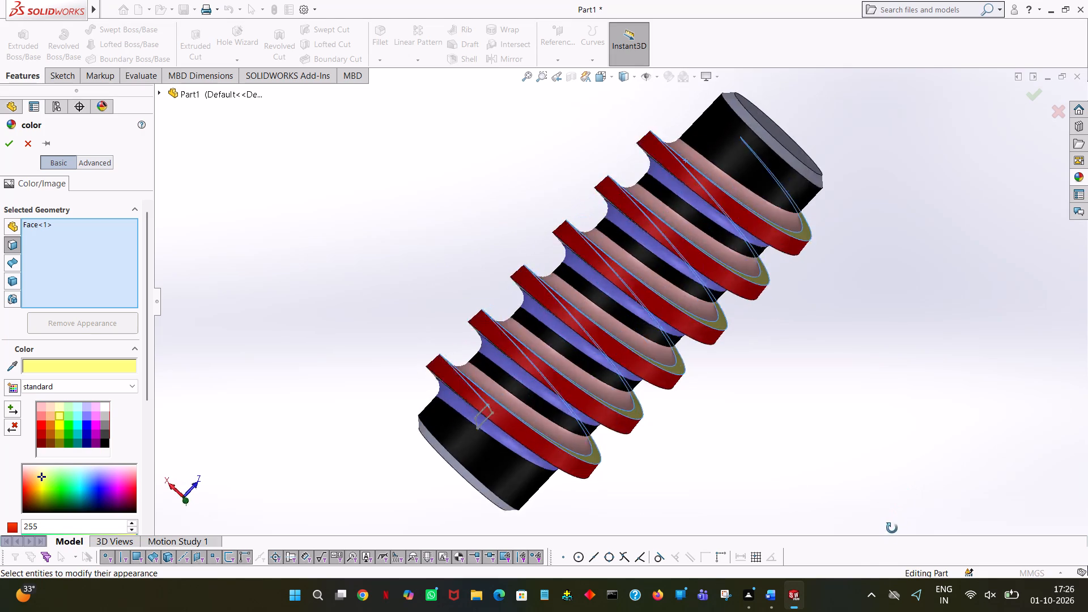
middle_drag(892, 528, 909, 392)
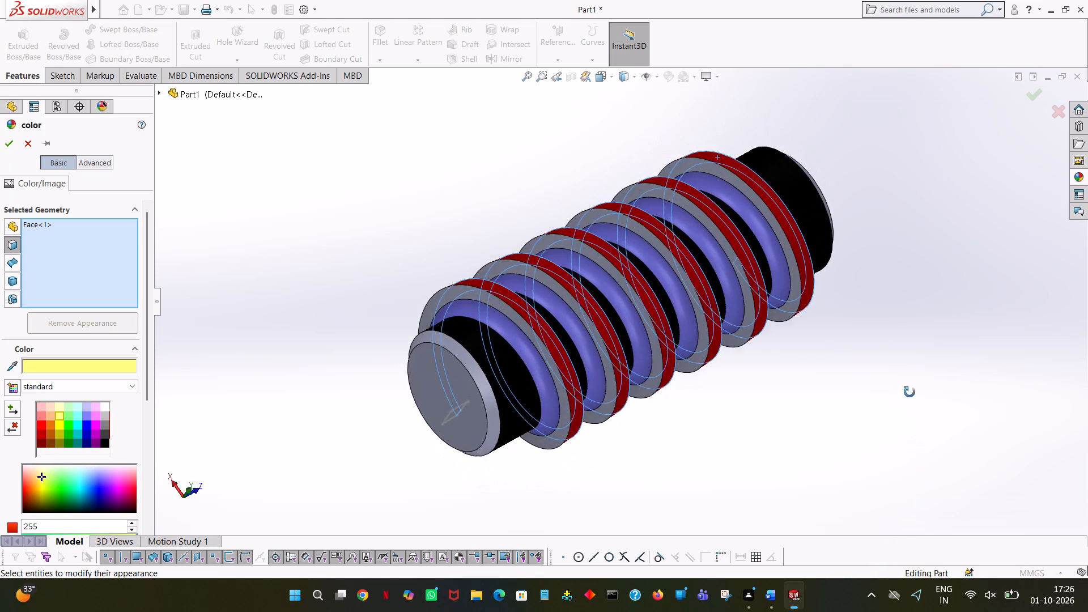
middle_drag(909, 392, 900, 362)
click(10, 148)
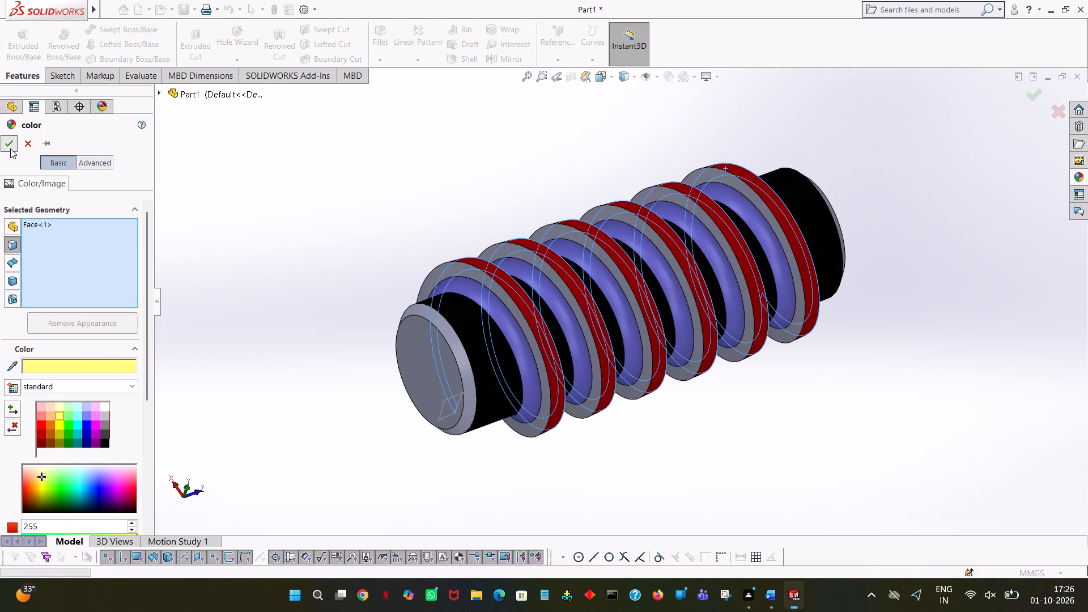
Colour the thread's opposite flat flank face, on its negative Z side, light magenta.
click(483, 280)
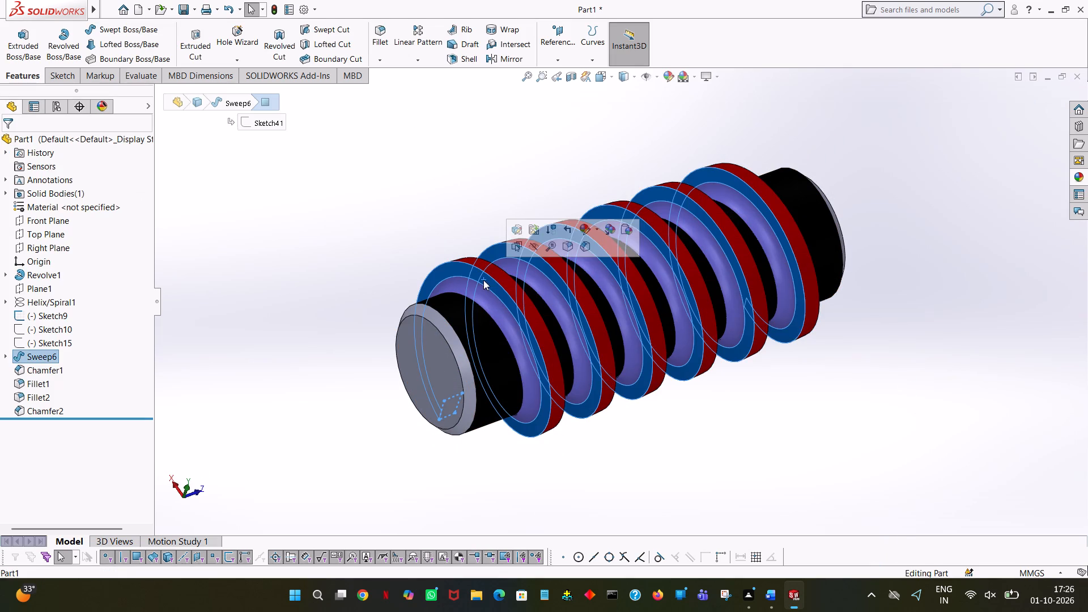
click(589, 233)
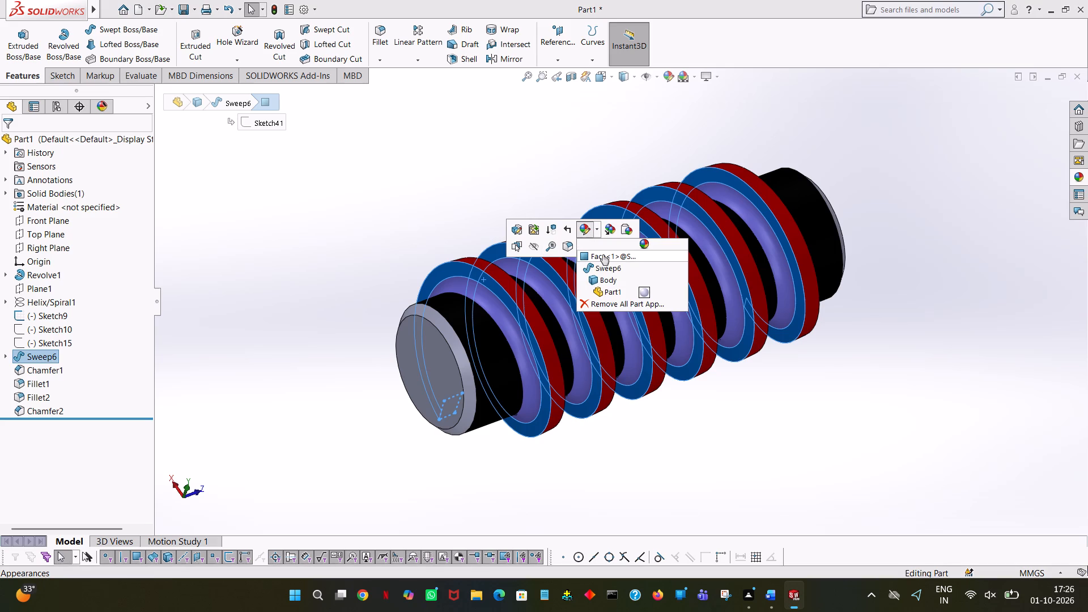
click(603, 254)
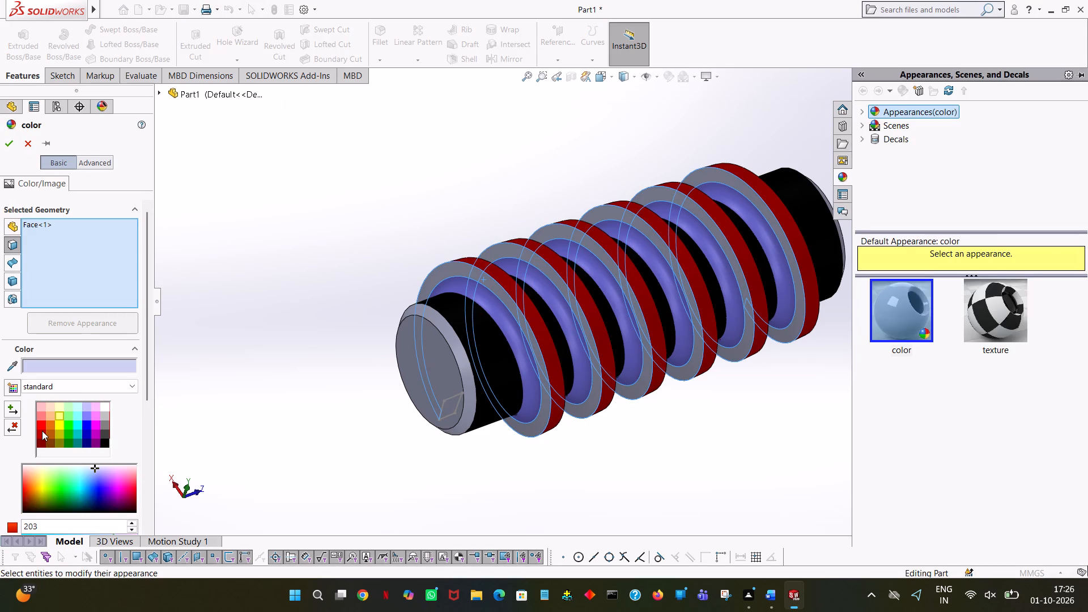
click(97, 416)
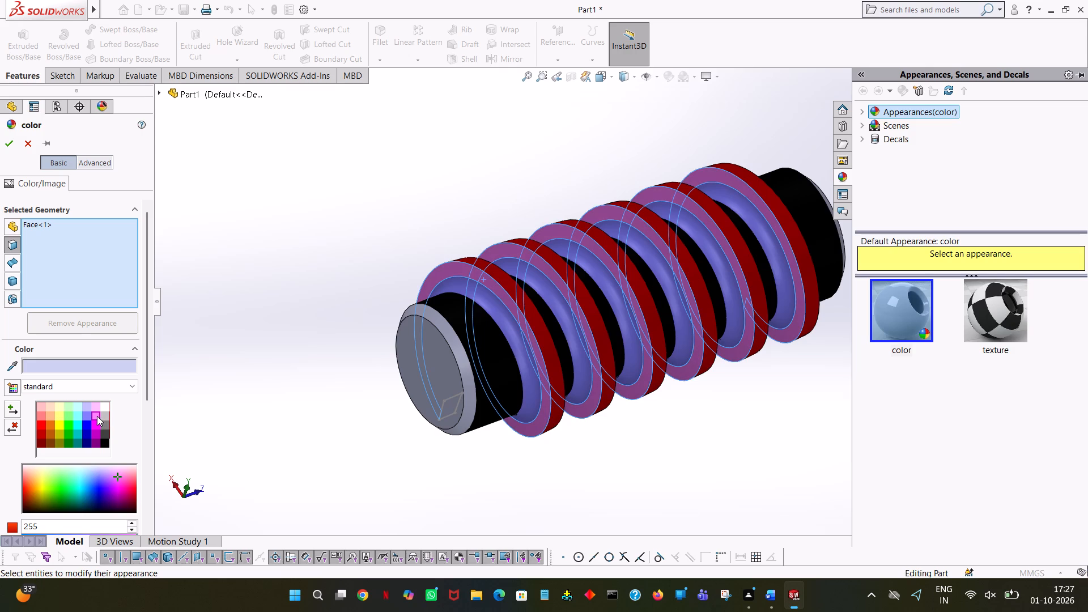
click(1, 143)
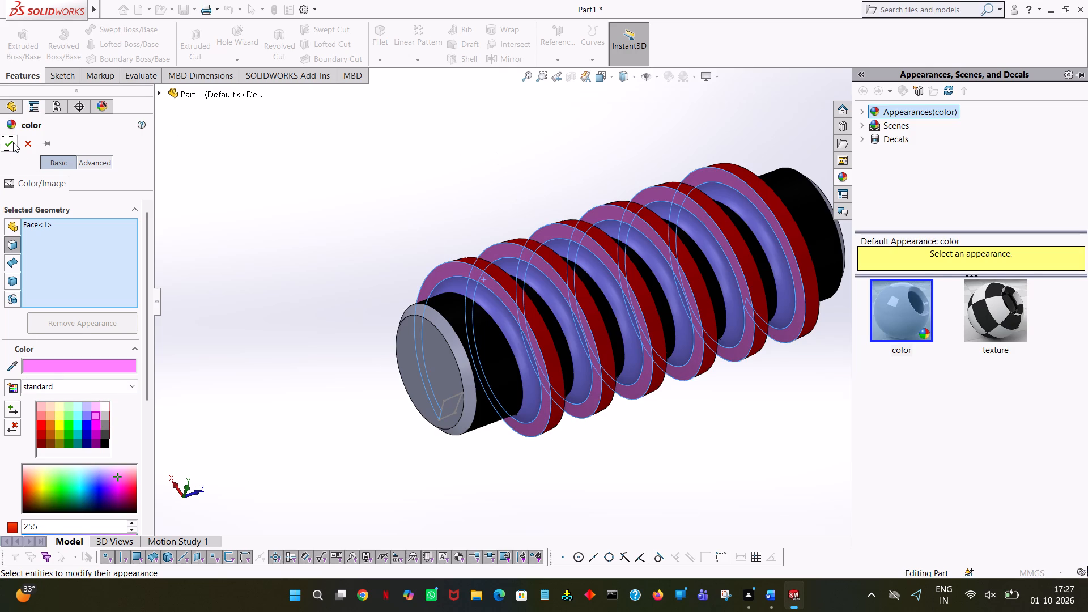
click(12, 141)
click(559, 133)
Colour the flat circular end faces at both ends of the shaft light green.
middle_drag(605, 167, 608, 184)
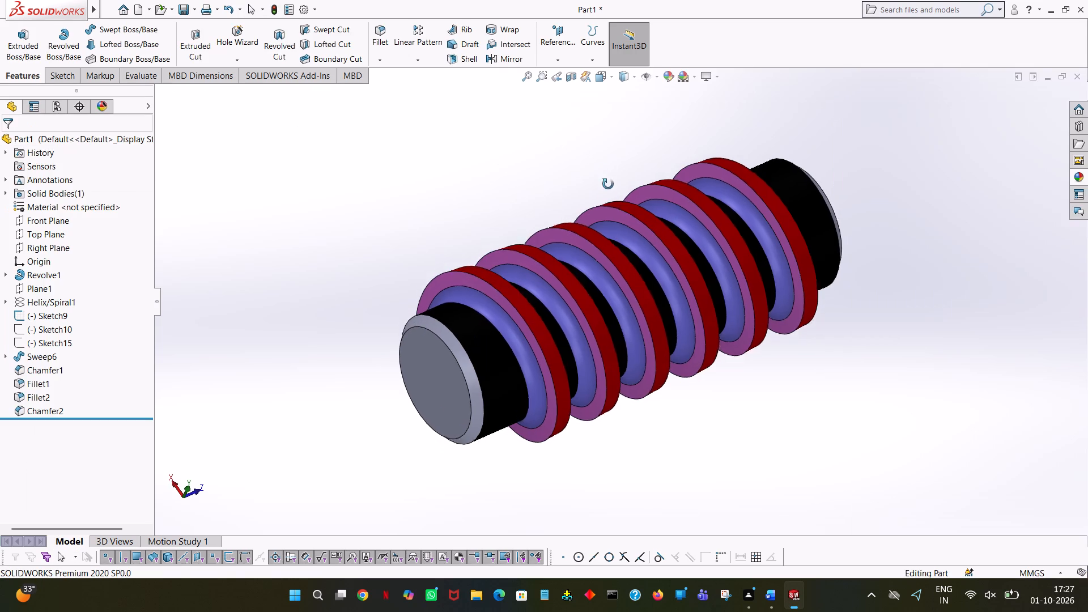
middle_drag(608, 184, 377, 301)
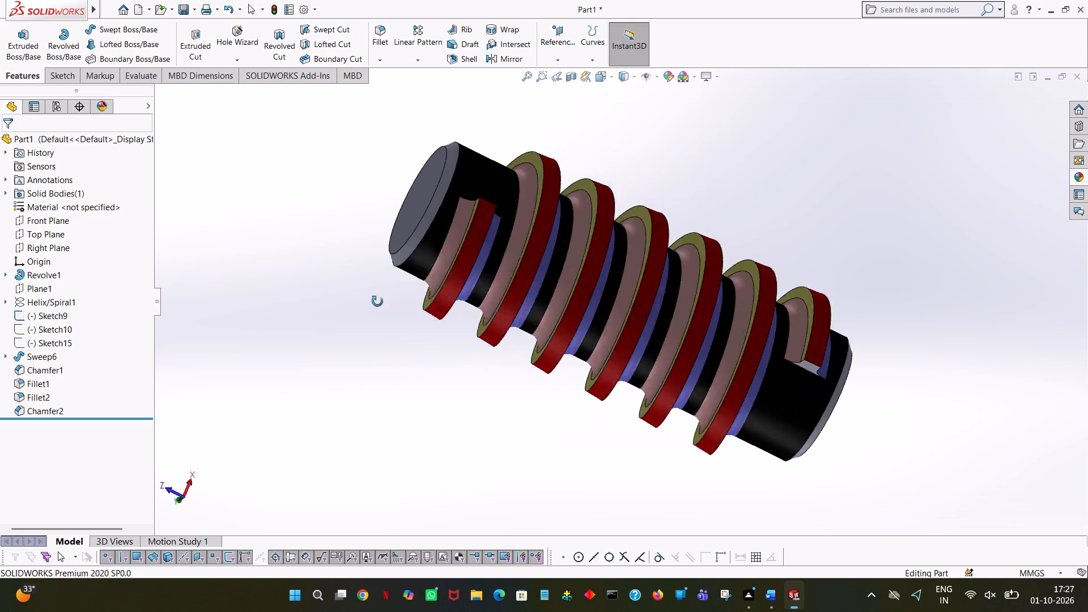
middle_drag(377, 301, 316, 277)
middle_drag(873, 271, 899, 189)
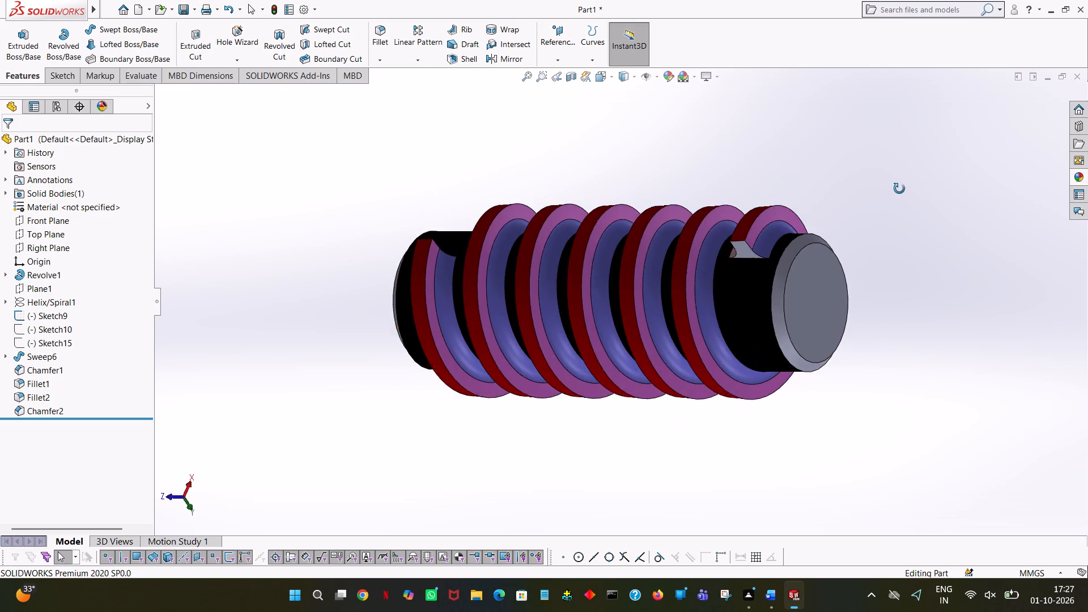
middle_drag(899, 189, 821, 178)
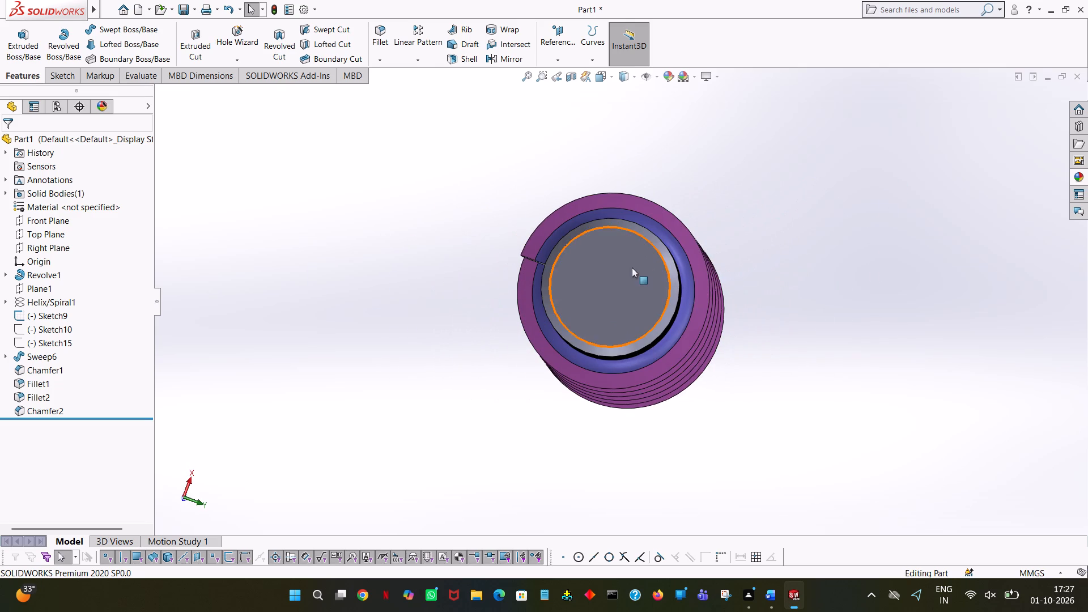
click(632, 267)
click(747, 220)
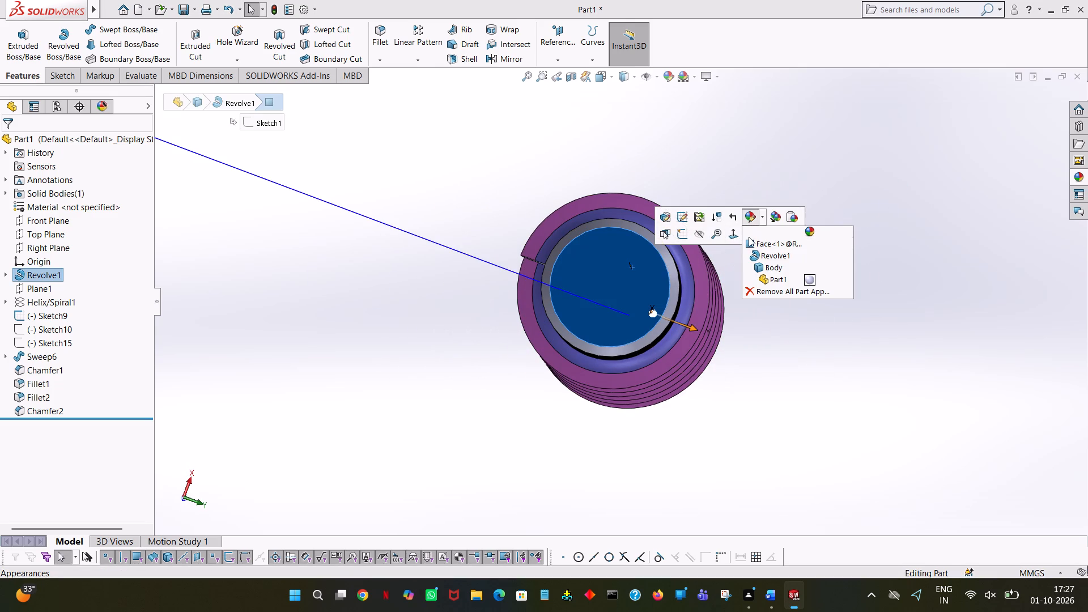
click(751, 245)
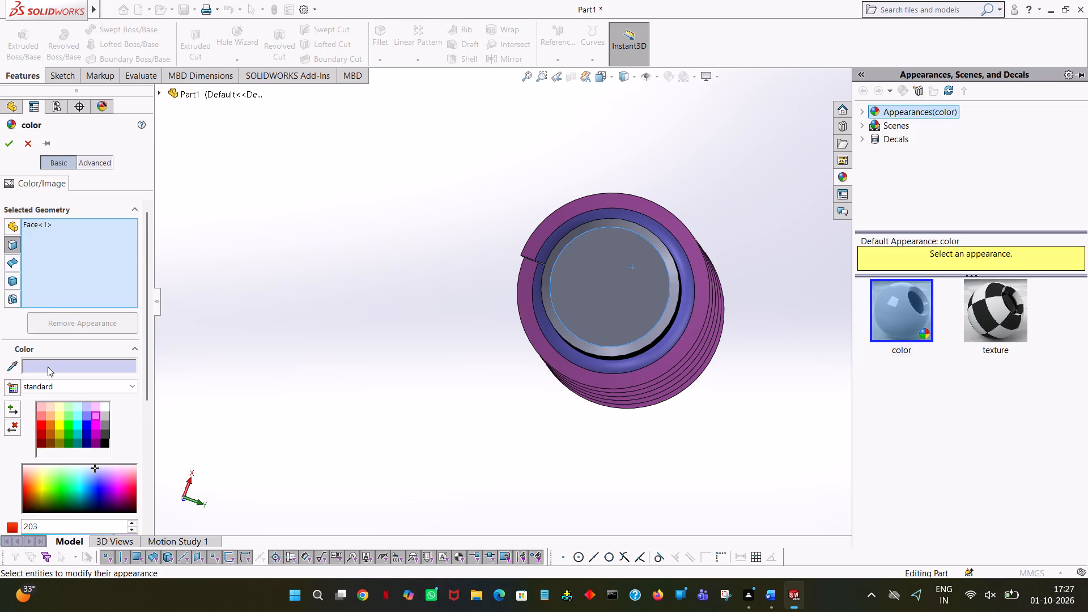
click(67, 417)
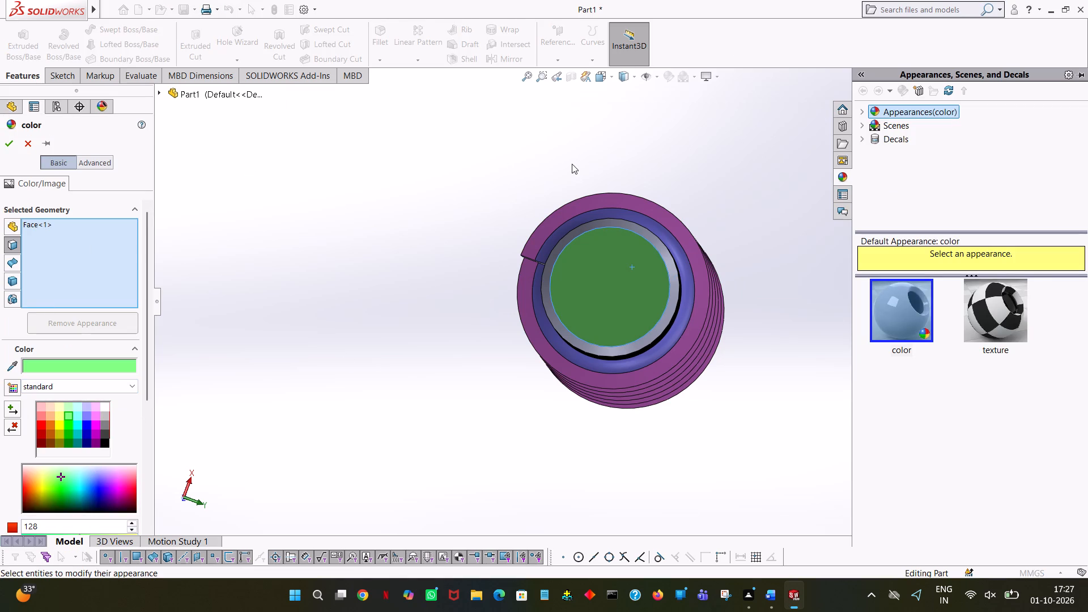
middle_drag(572, 164, 388, 252)
click(727, 229)
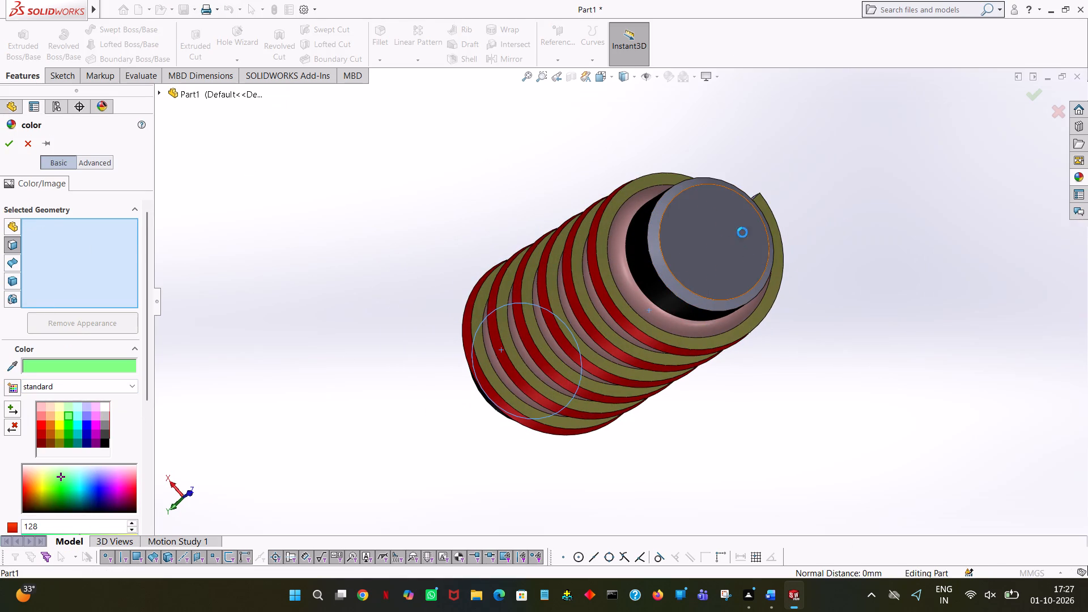
click(5, 146)
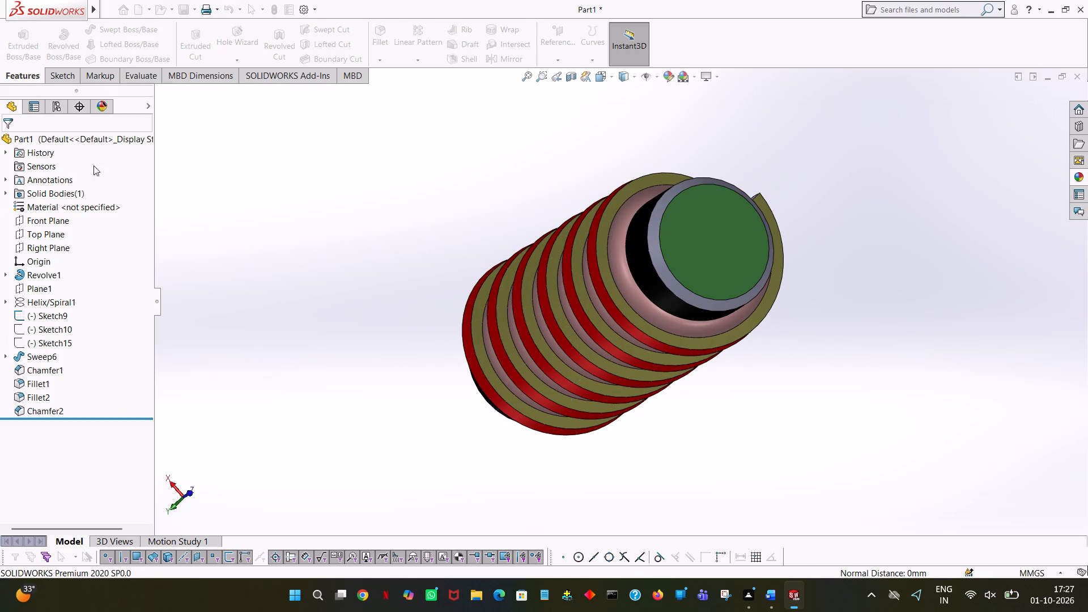
Colour the chamfer faces at both ends of the shaft purple.
click(664, 277)
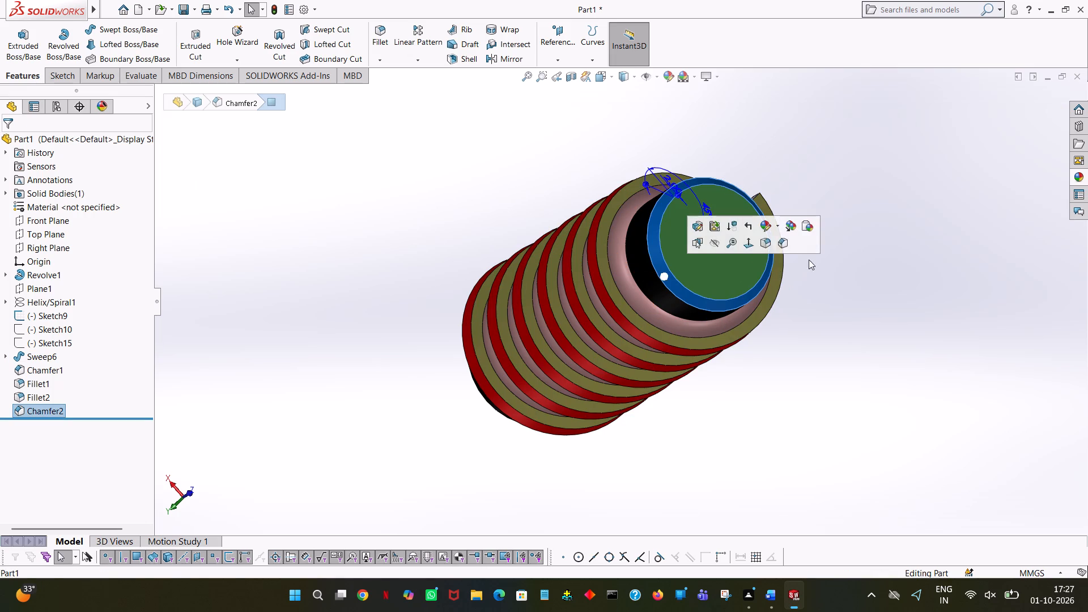
click(770, 228)
click(781, 253)
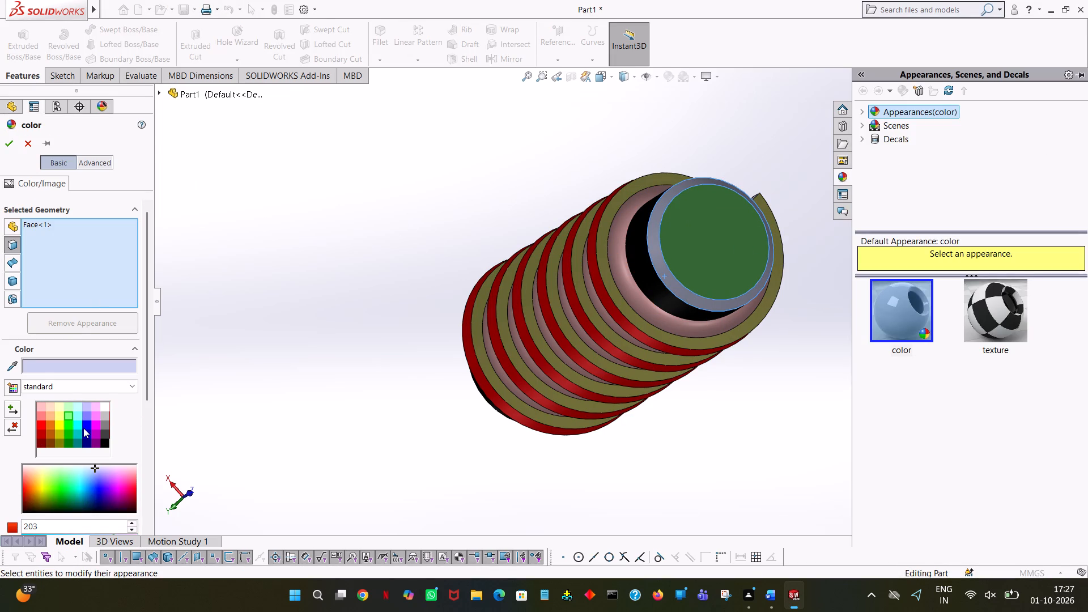
click(86, 423)
click(98, 435)
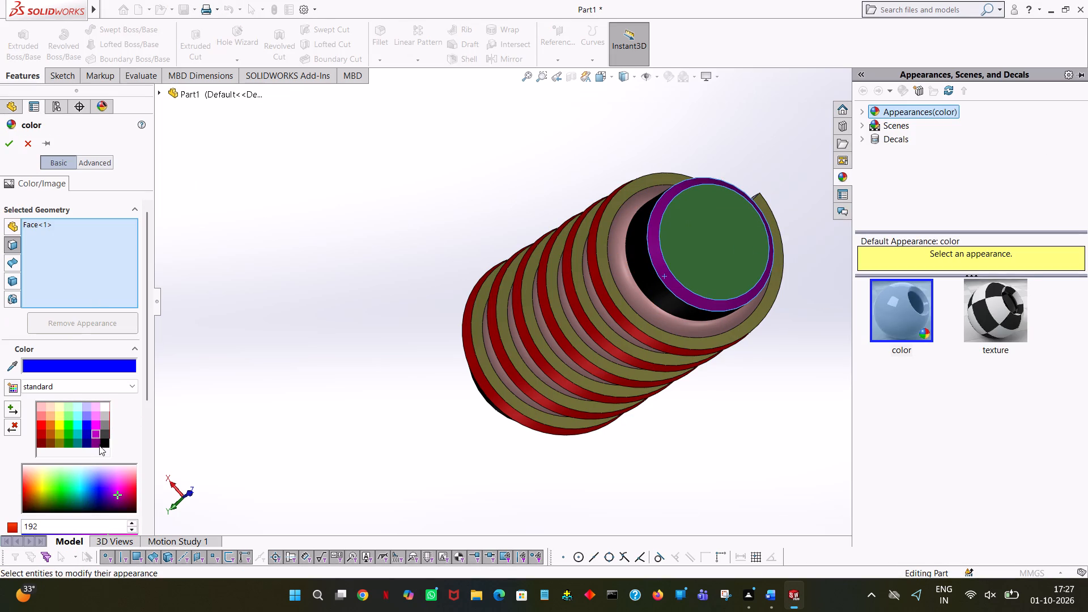
middle_drag(298, 312, 388, 105)
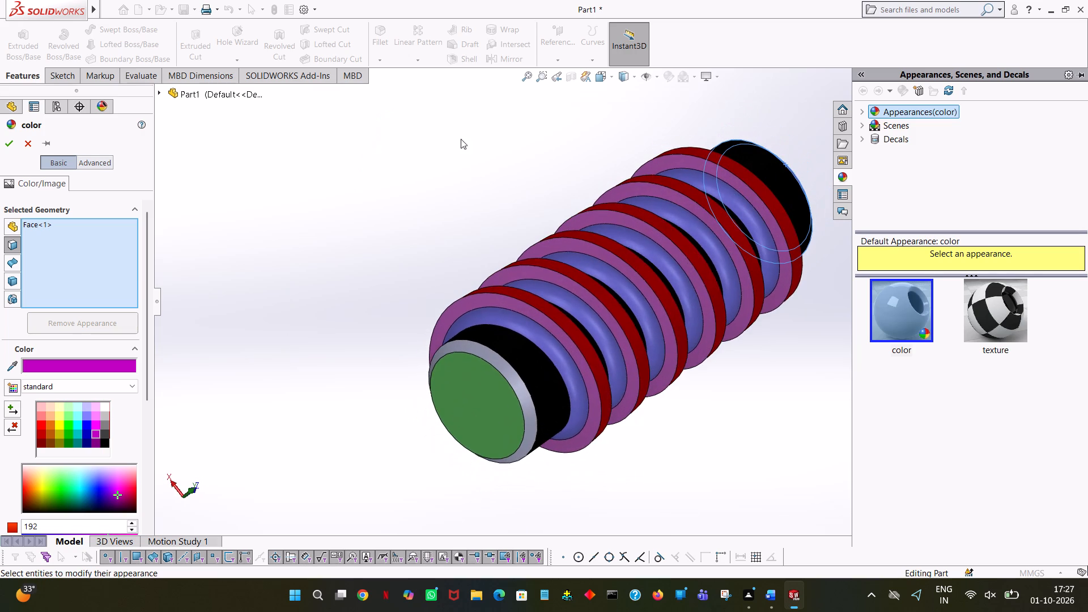
click(488, 356)
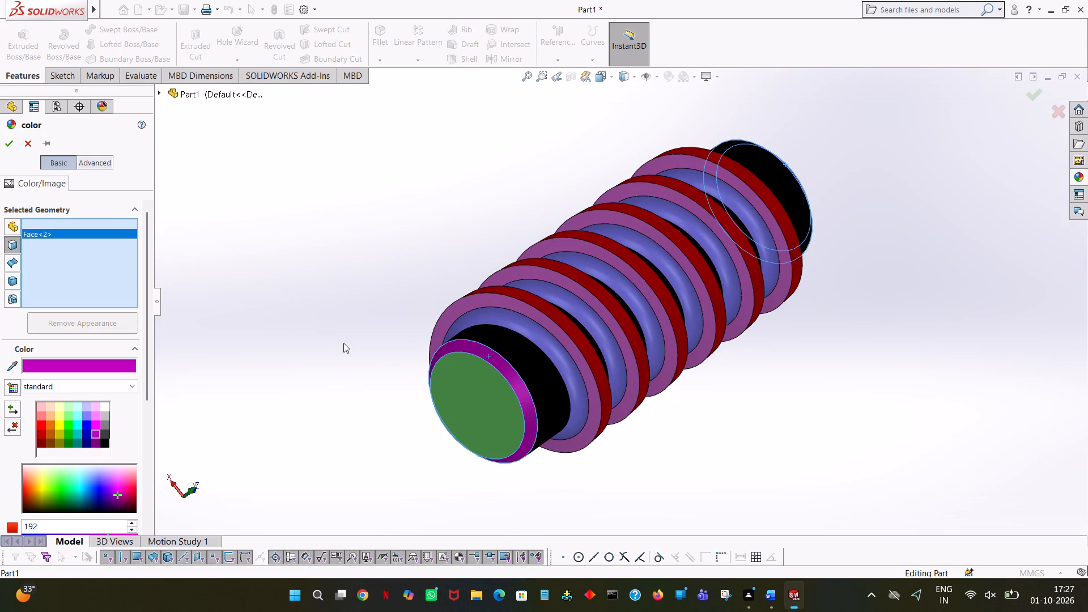
click(3, 138)
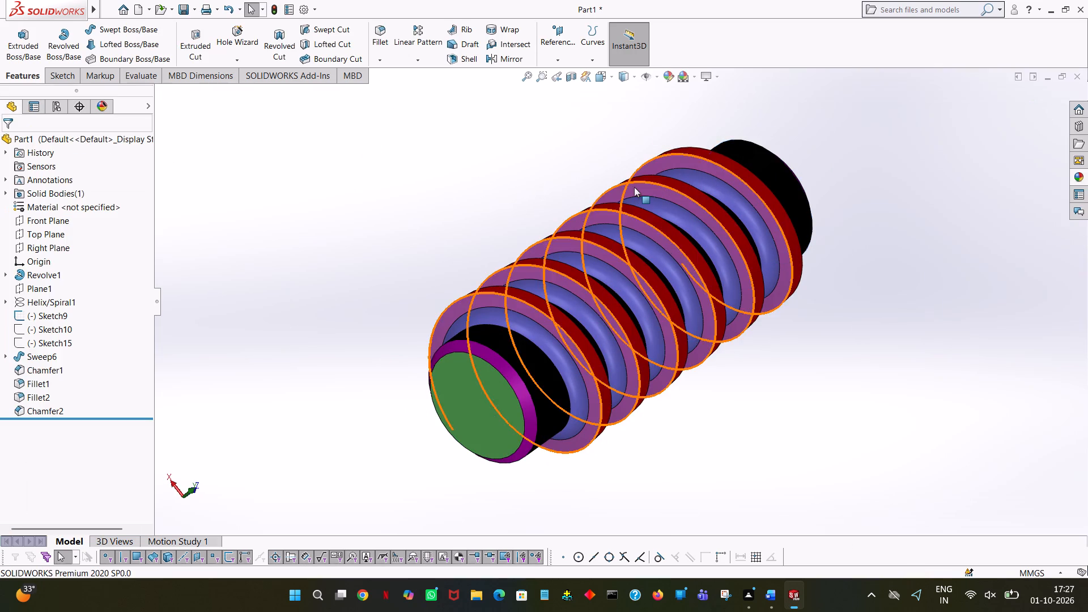
Colour the thread's flat run-out end face near the shaft's negative Z end bright red.
click(634, 187)
click(894, 230)
middle_drag(894, 230, 735, 580)
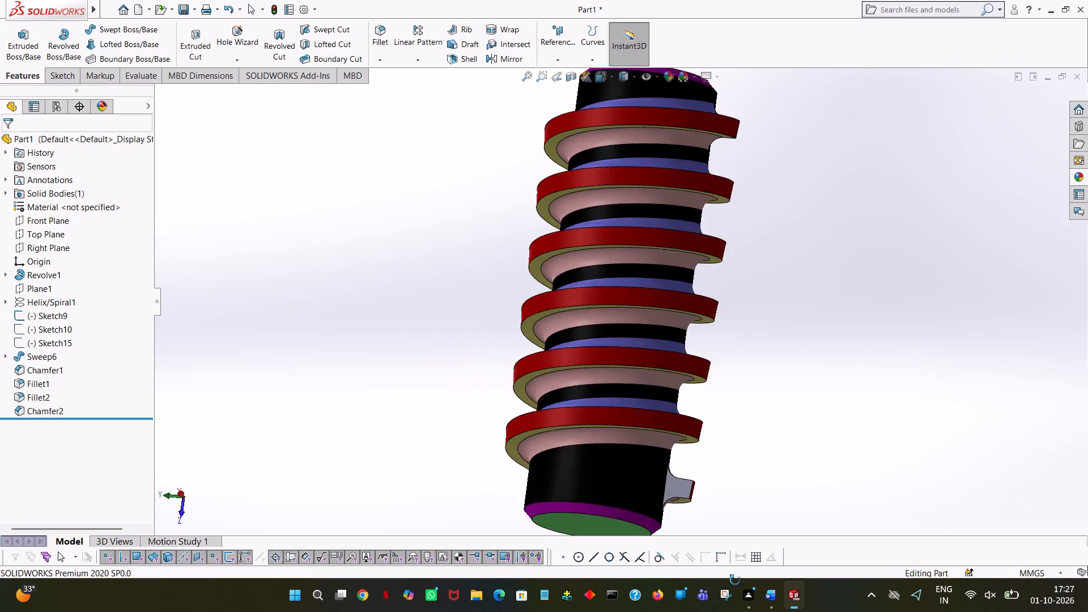
middle_drag(735, 580, 919, 269)
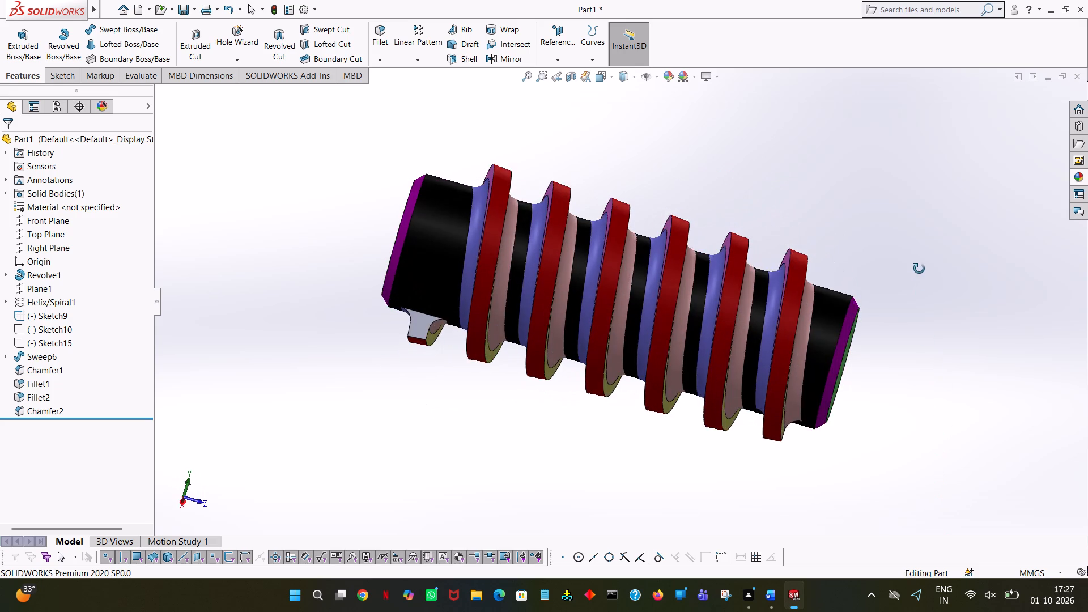
middle_drag(919, 269, 934, 363)
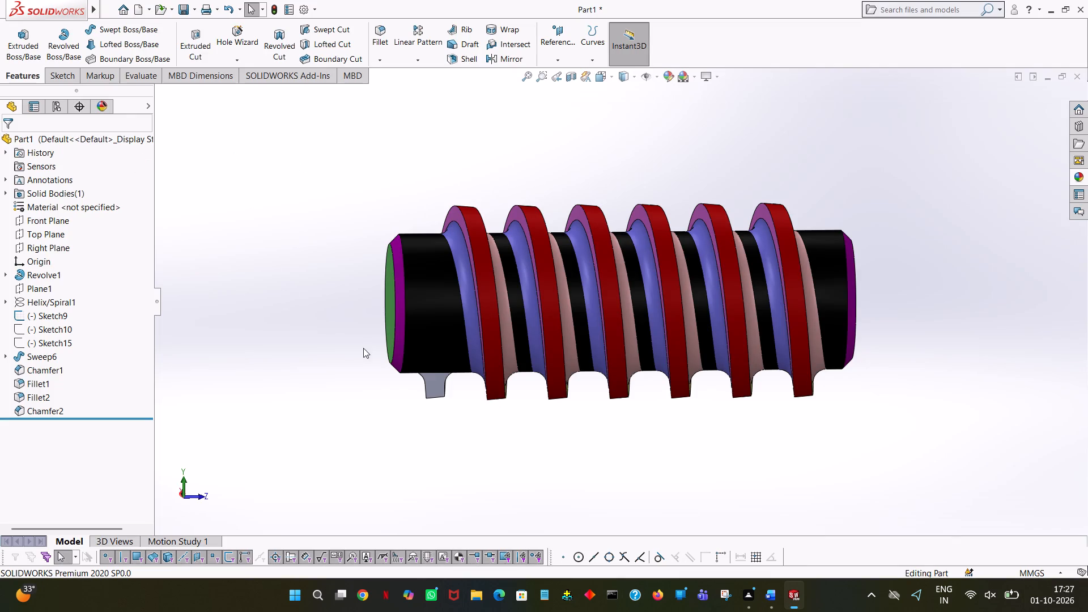
click(439, 384)
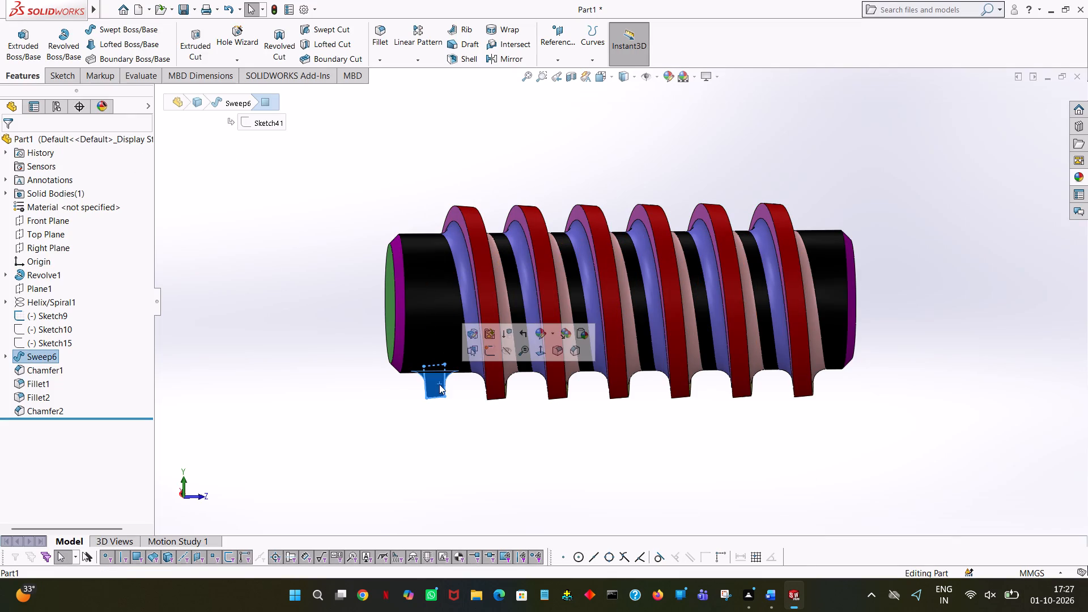
click(540, 332)
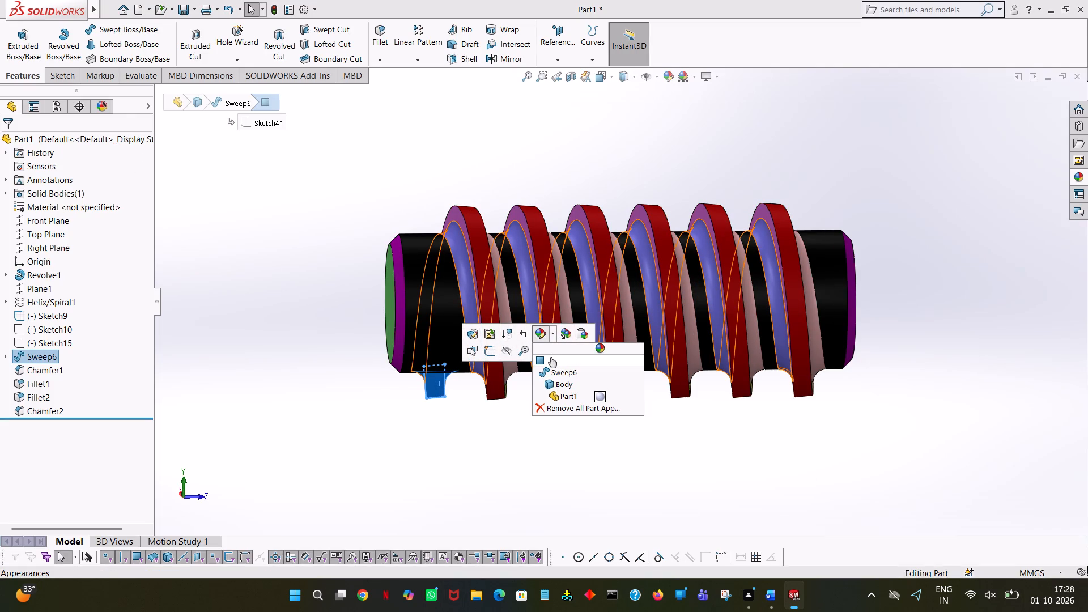
click(551, 357)
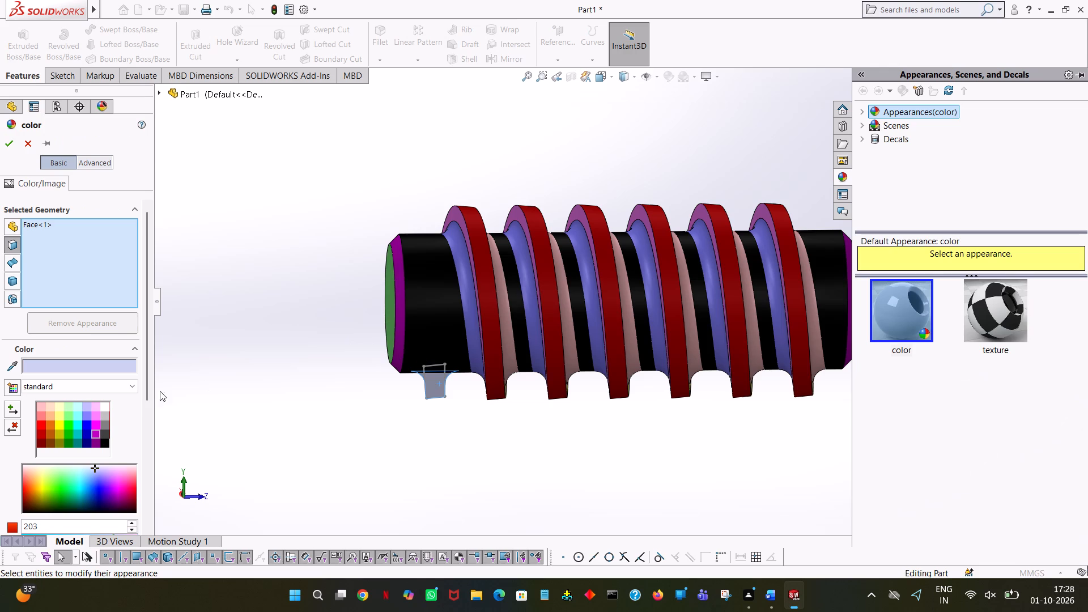
click(84, 436)
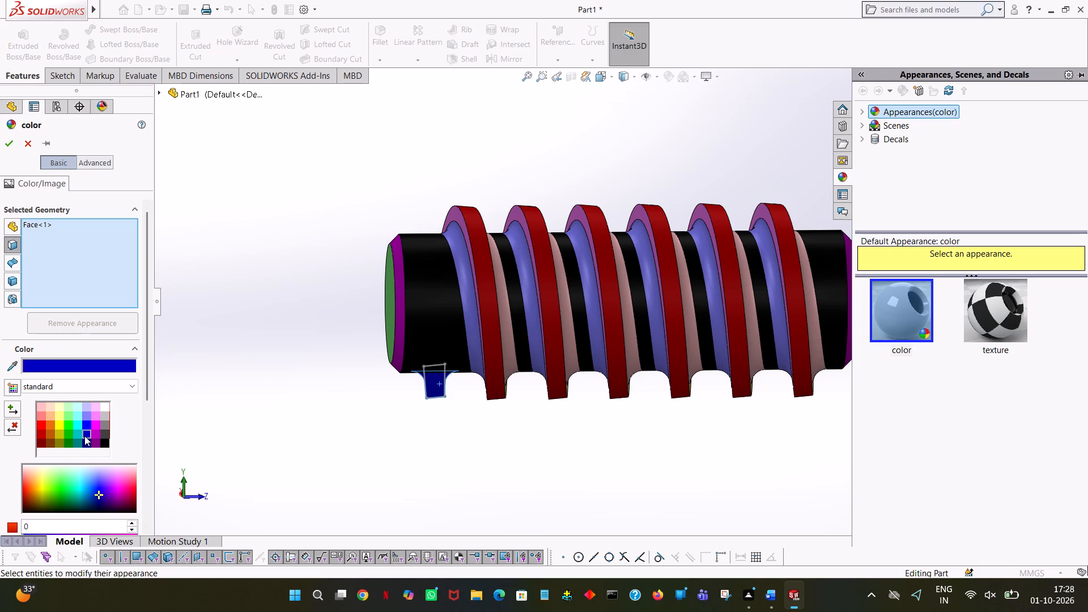
click(40, 429)
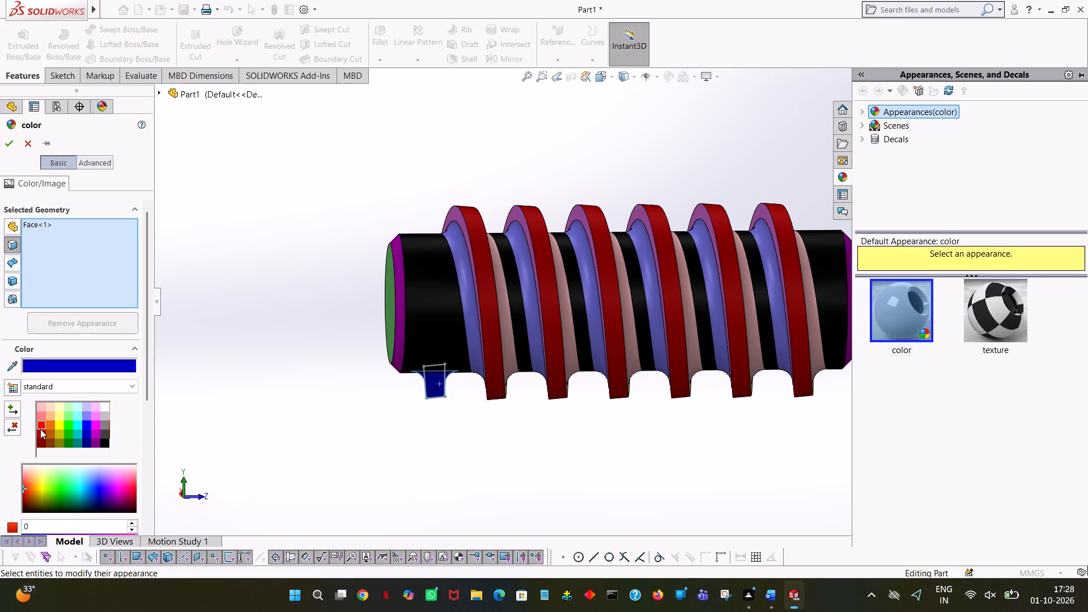
click(36, 423)
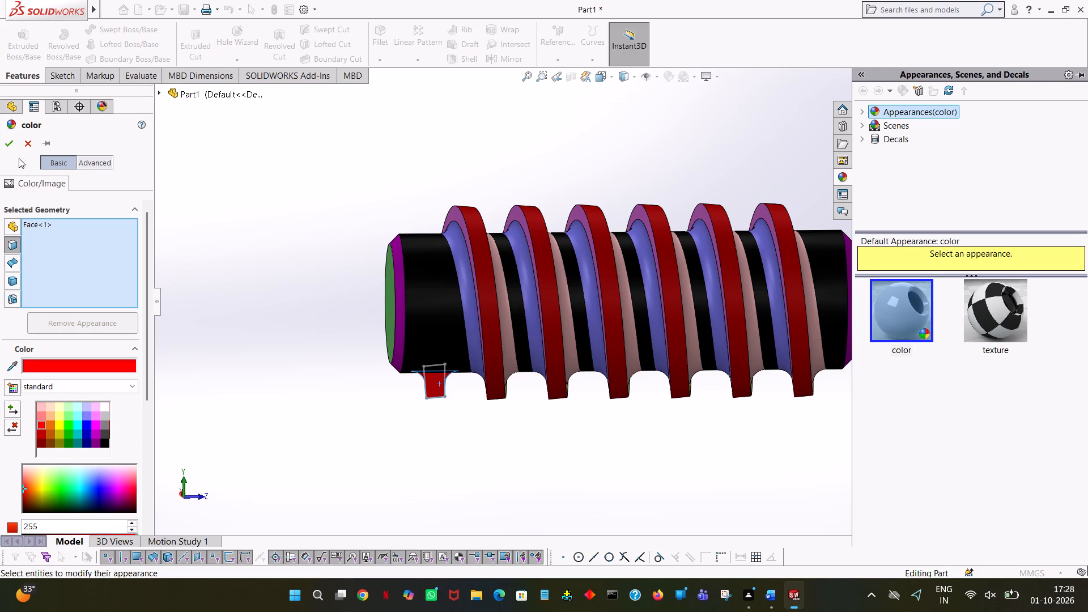
click(12, 146)
click(711, 152)
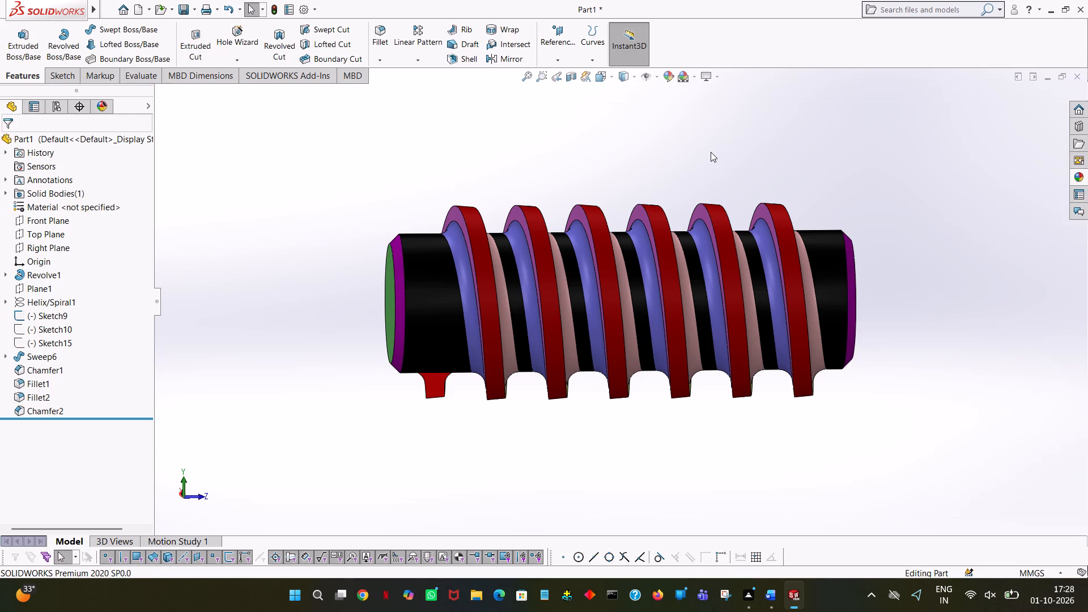
Colour the thread's other flat run-out end face, near the shaft's positive Z end, the same bright red.
middle_drag(711, 152, 739, 611)
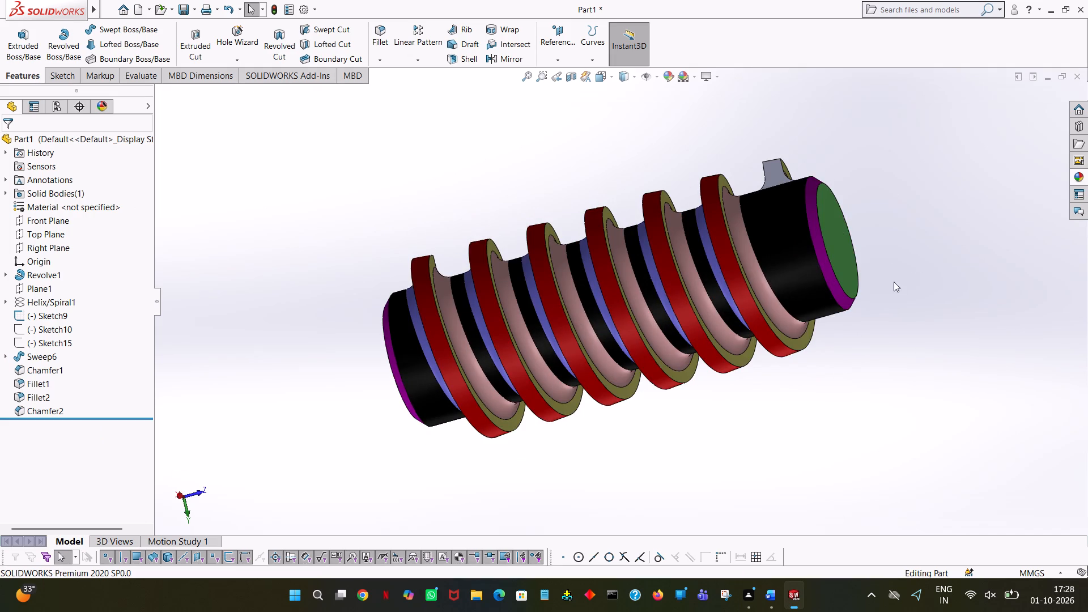
middle_drag(894, 296, 891, 377)
click(762, 205)
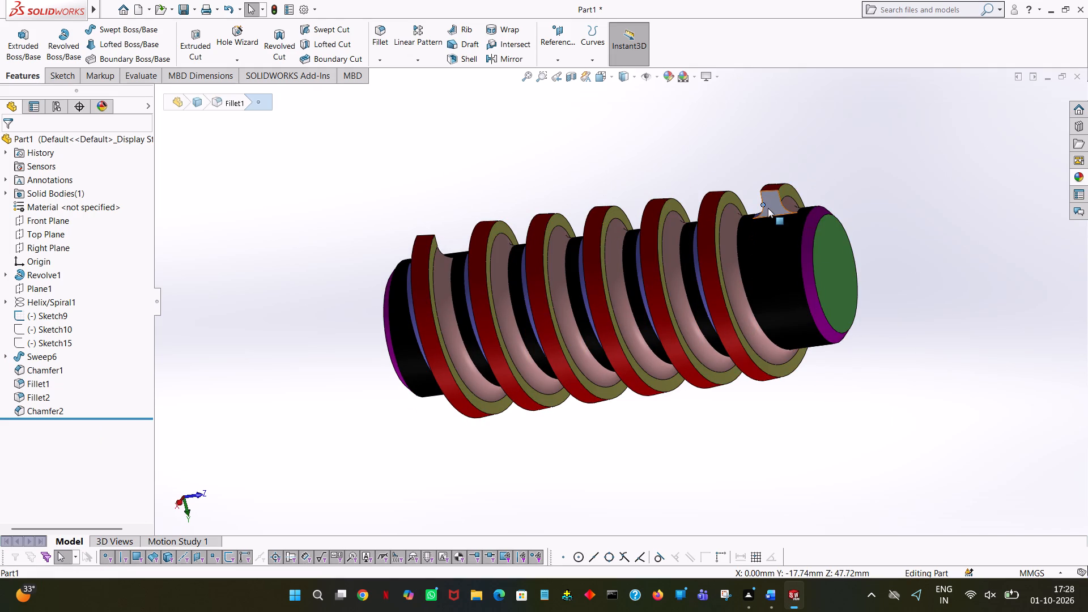
click(768, 208)
click(869, 158)
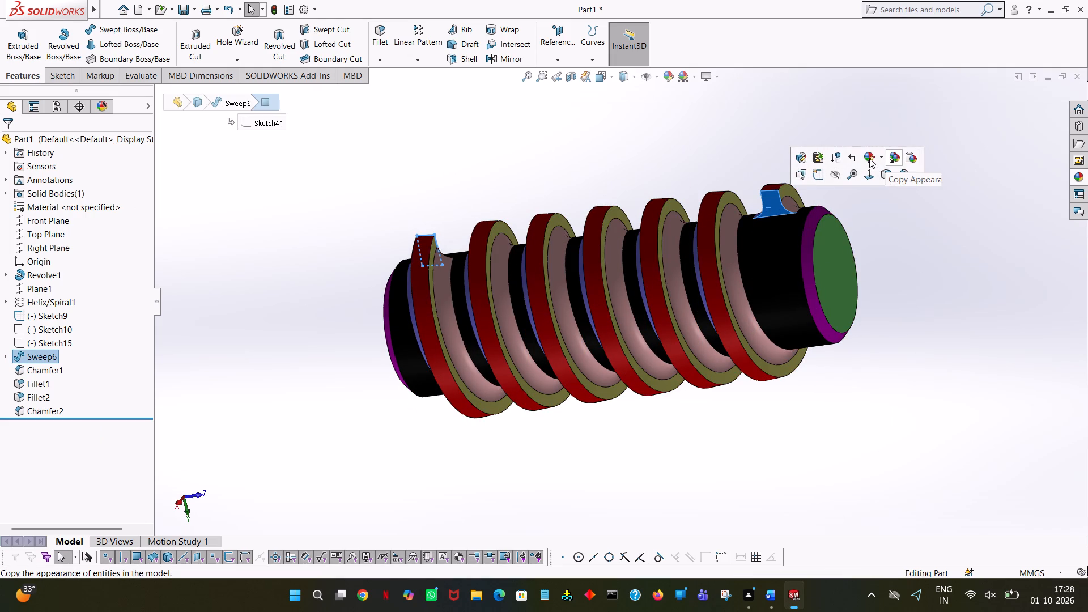
click(882, 177)
click(884, 178)
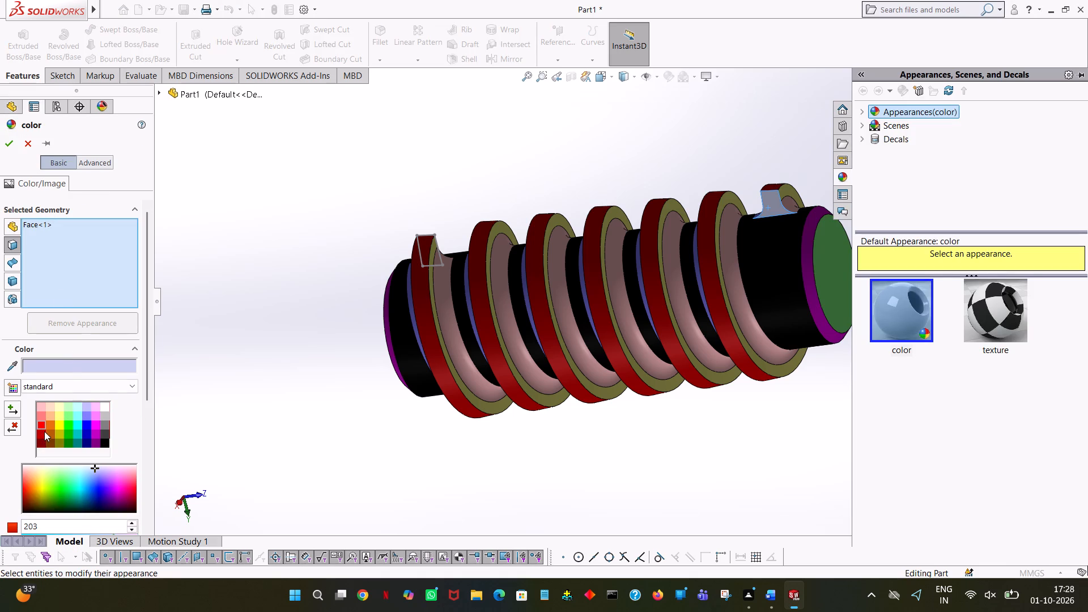
click(38, 426)
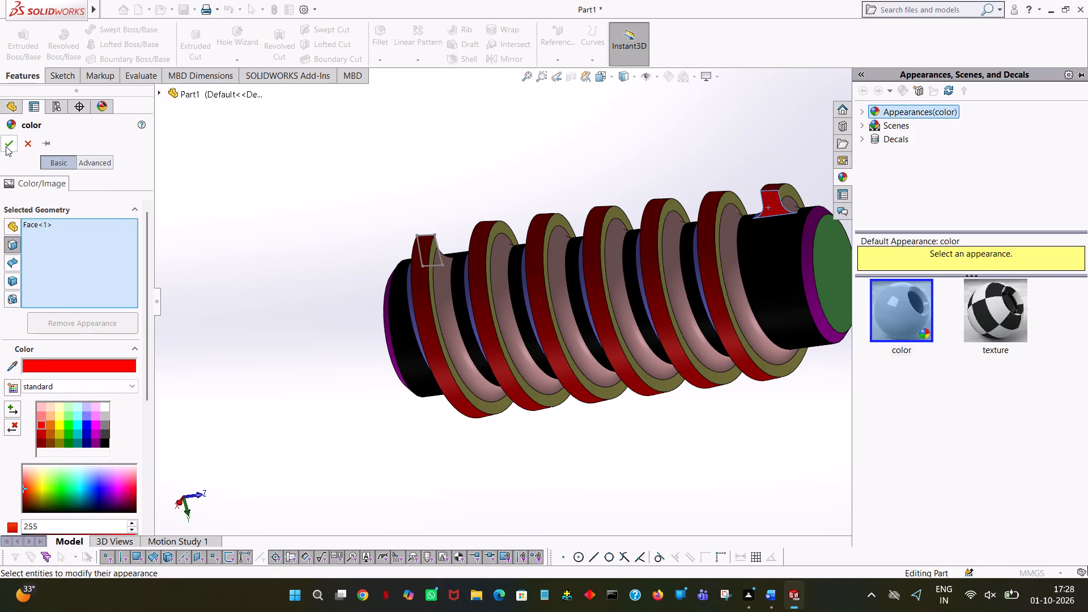
click(6, 146)
click(436, 144)
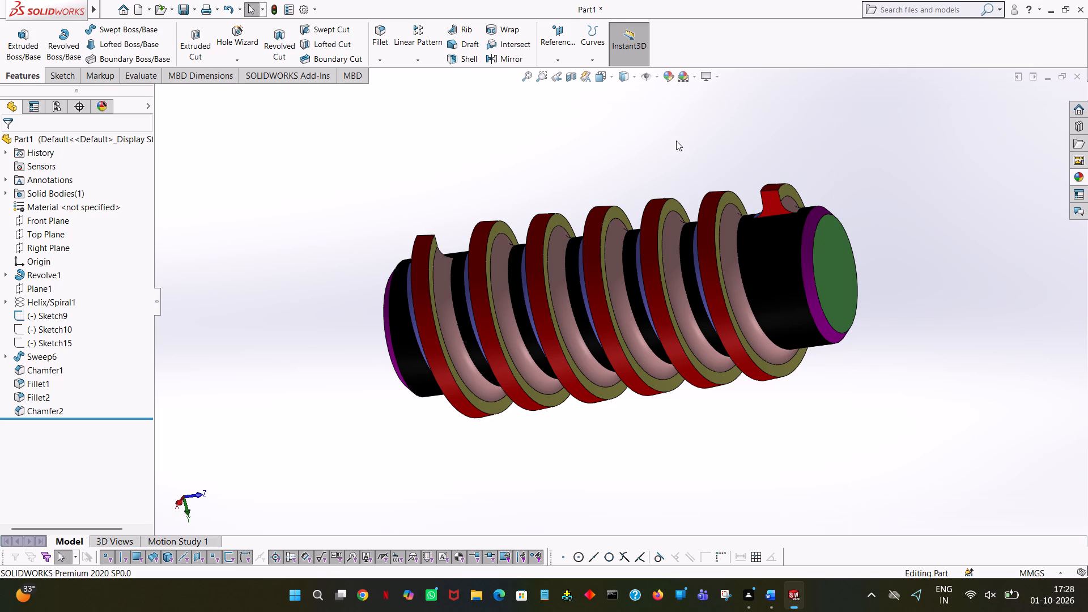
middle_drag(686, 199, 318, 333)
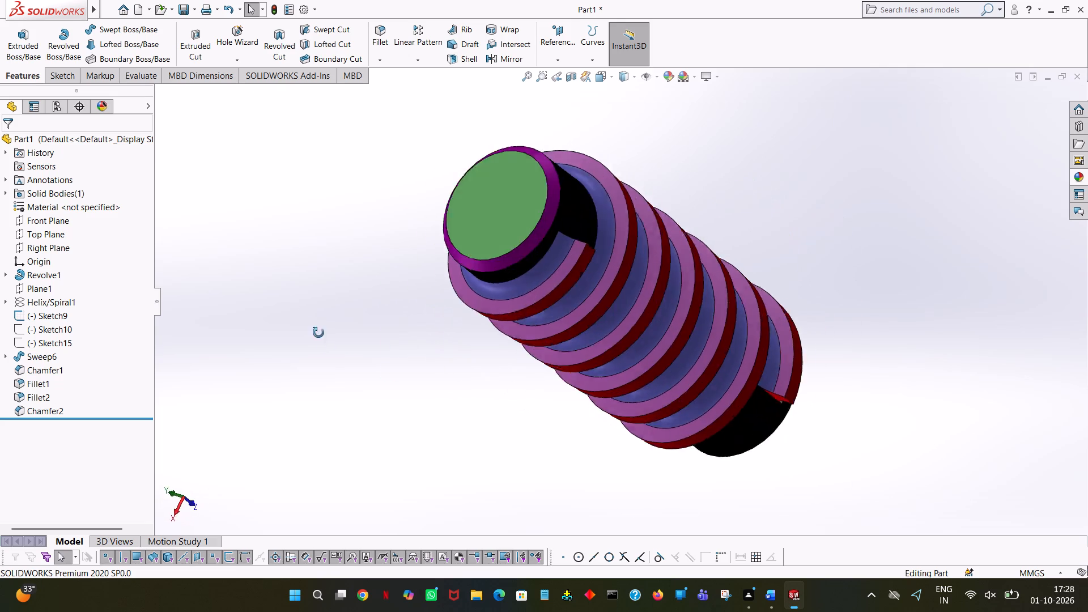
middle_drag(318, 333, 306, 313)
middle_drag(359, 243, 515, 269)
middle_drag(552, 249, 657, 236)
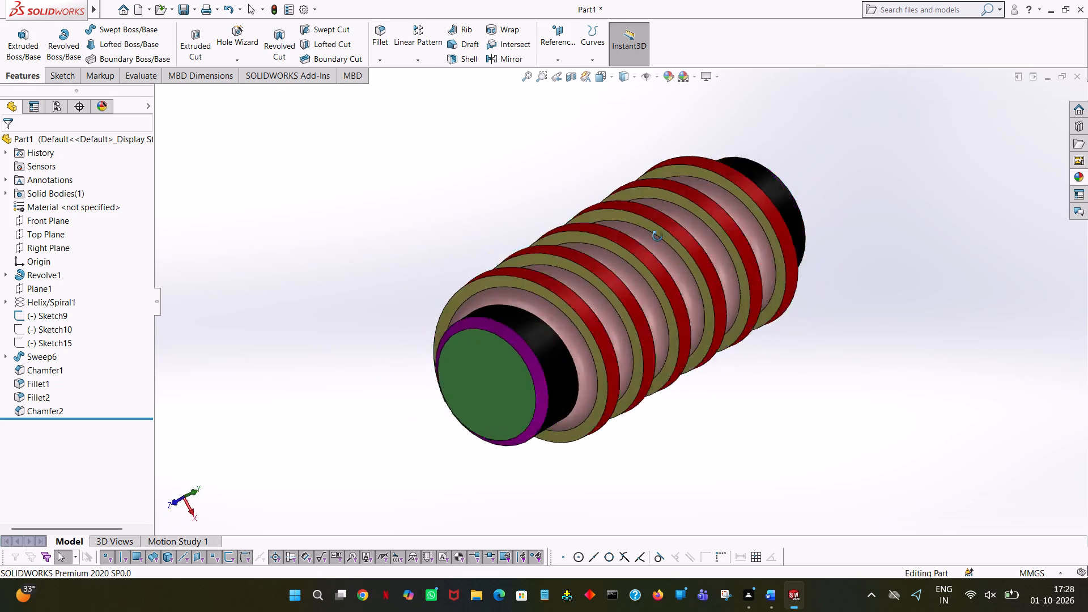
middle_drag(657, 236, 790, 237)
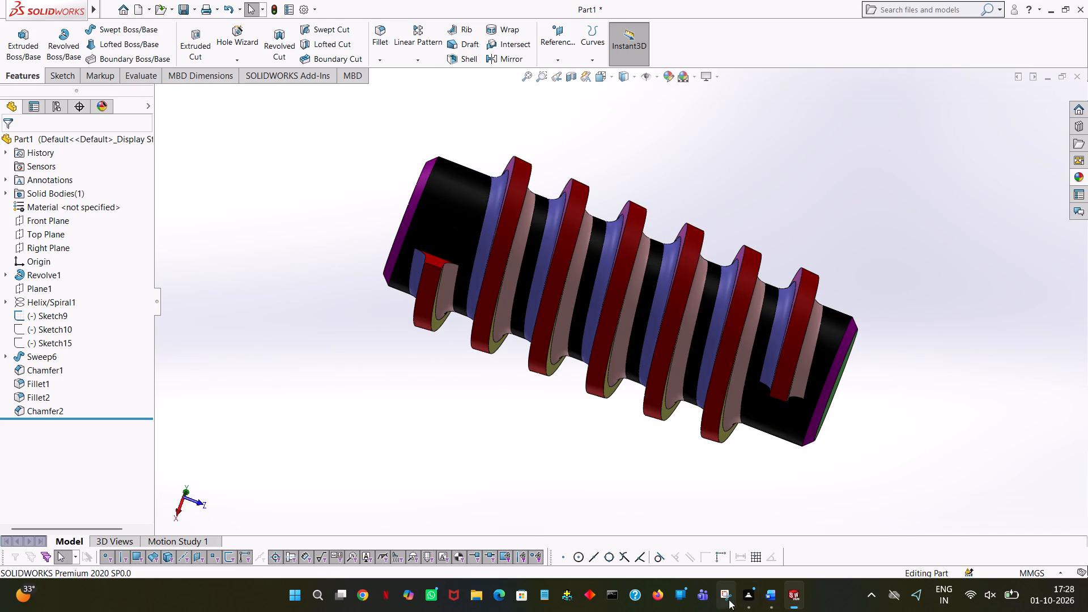
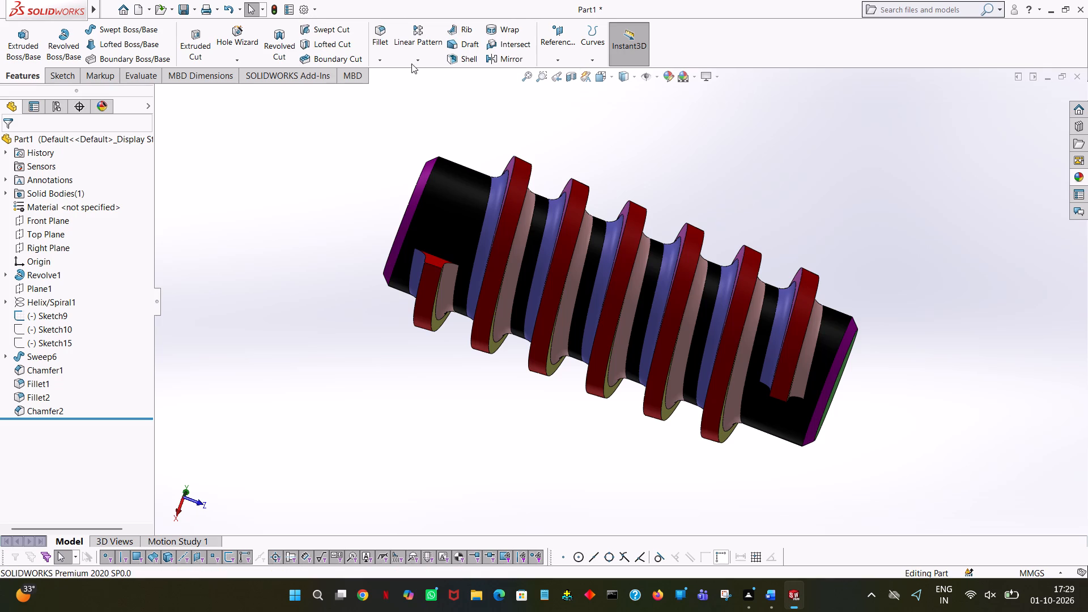
Save the part as "worm shaft" in the "desighn new job" folder on drive E.
click(643, 148)
click(177, 9)
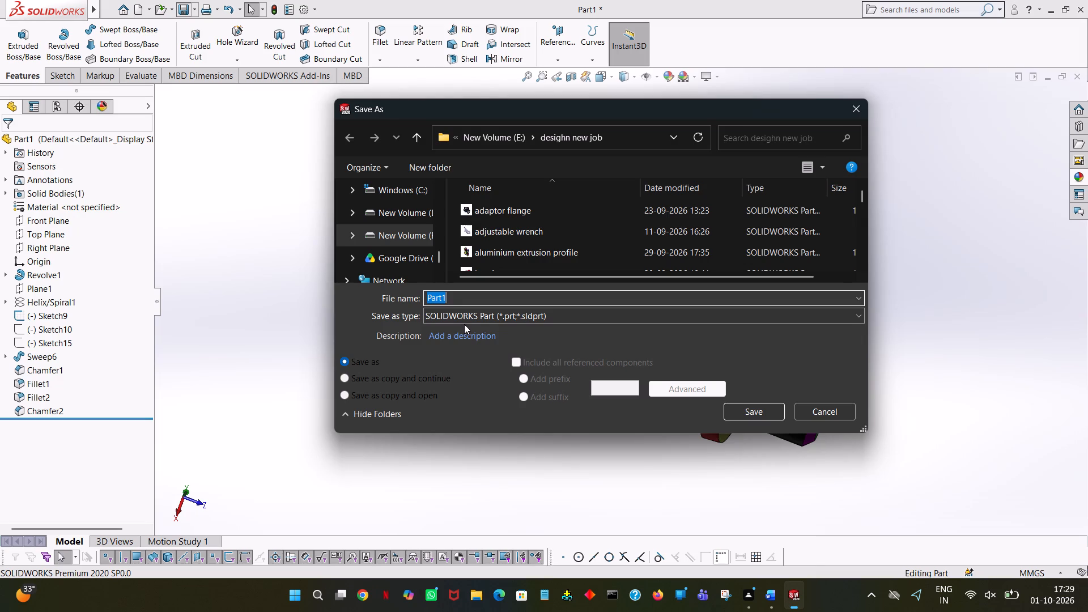
text(worm shaft)
key(Return)
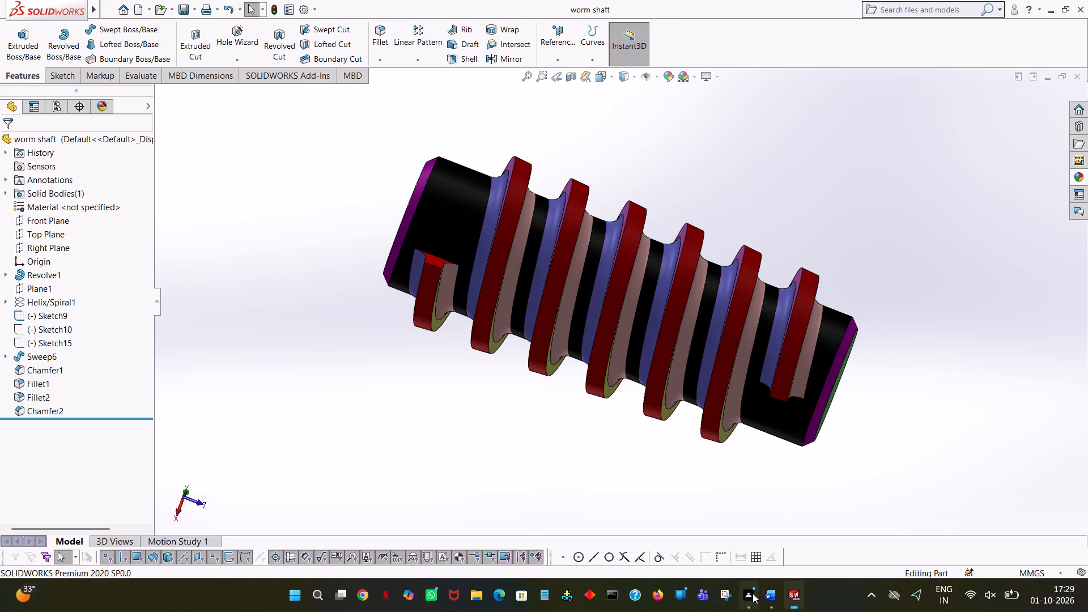
Save a PDF copy of the part as "worm shaft" in the "pdf new job" folder on drive E.
click(193, 3)
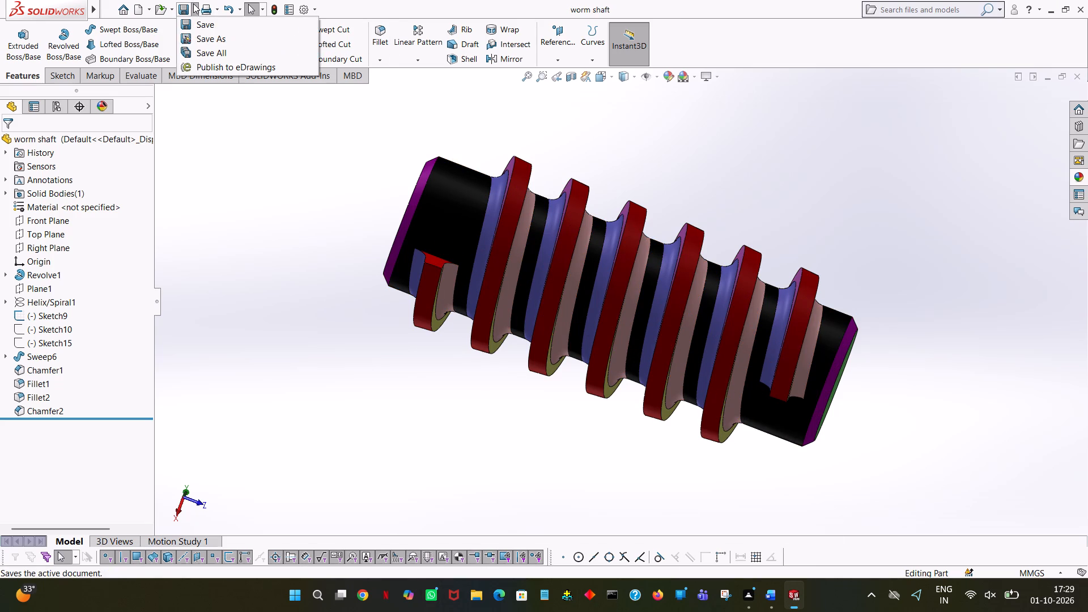
click(202, 46)
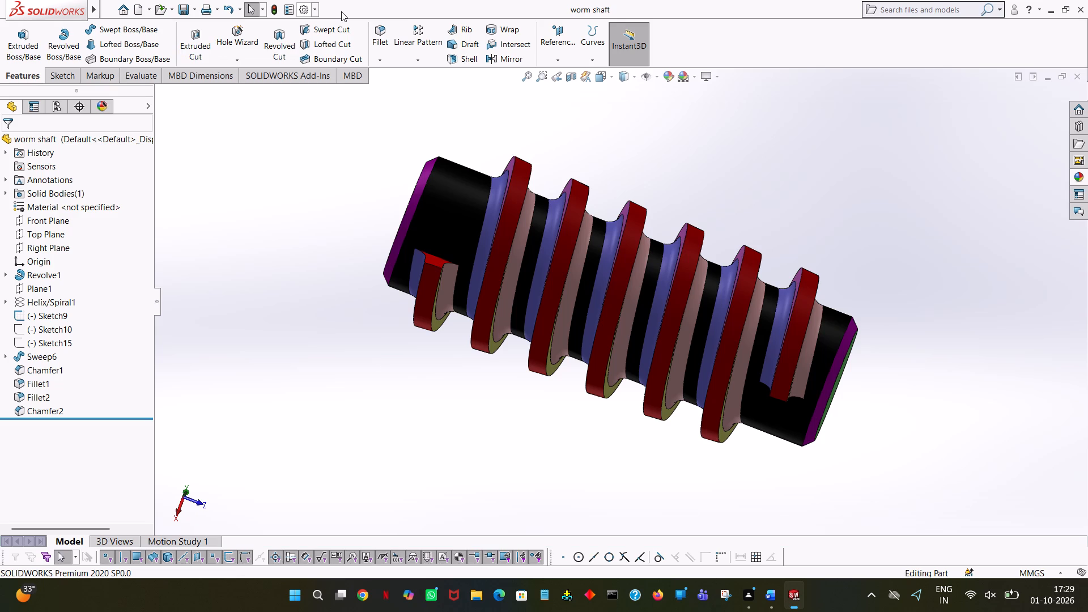
click(195, 13)
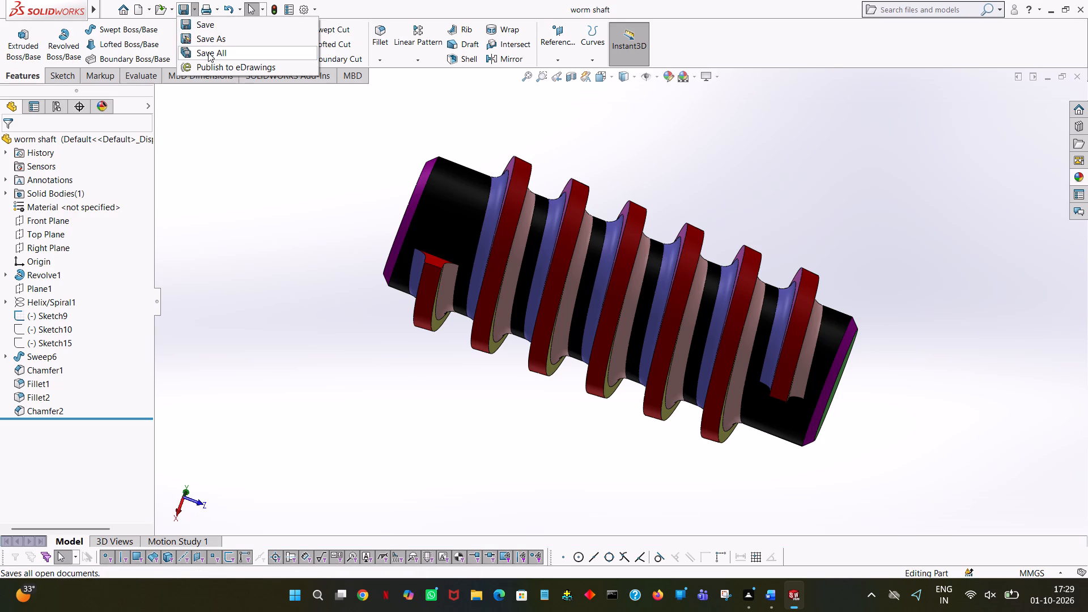
click(208, 35)
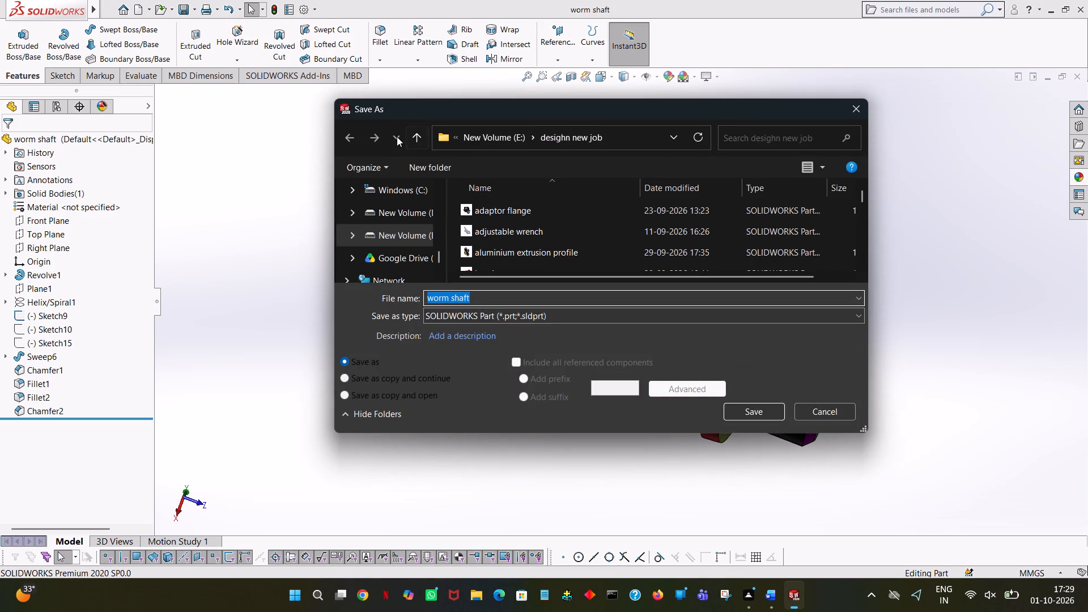
click(409, 131)
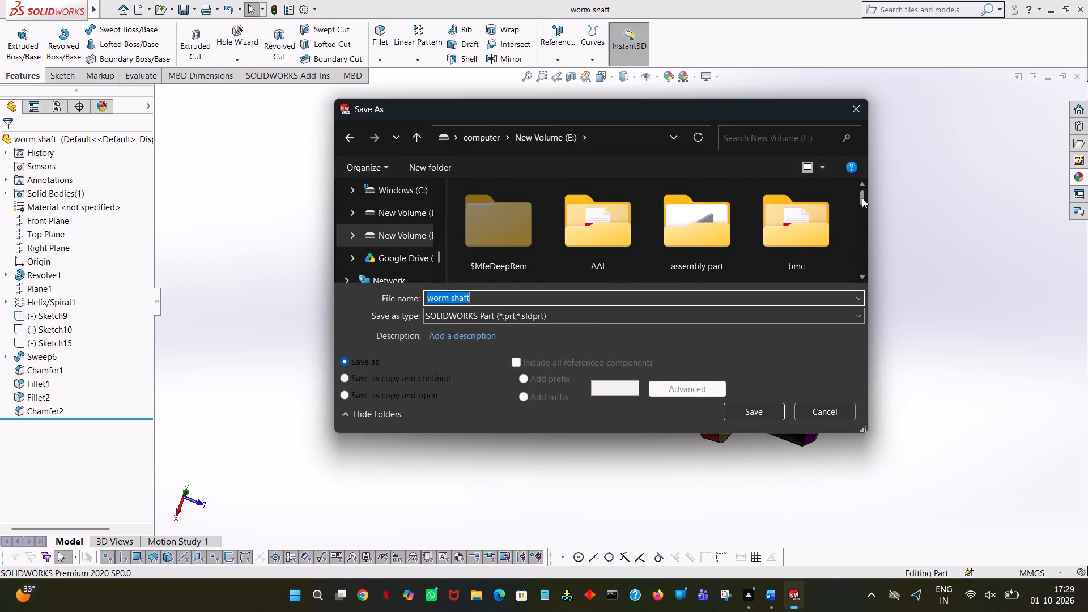
click(862, 198)
drag(862, 198, 866, 218)
drag(866, 218, 866, 231)
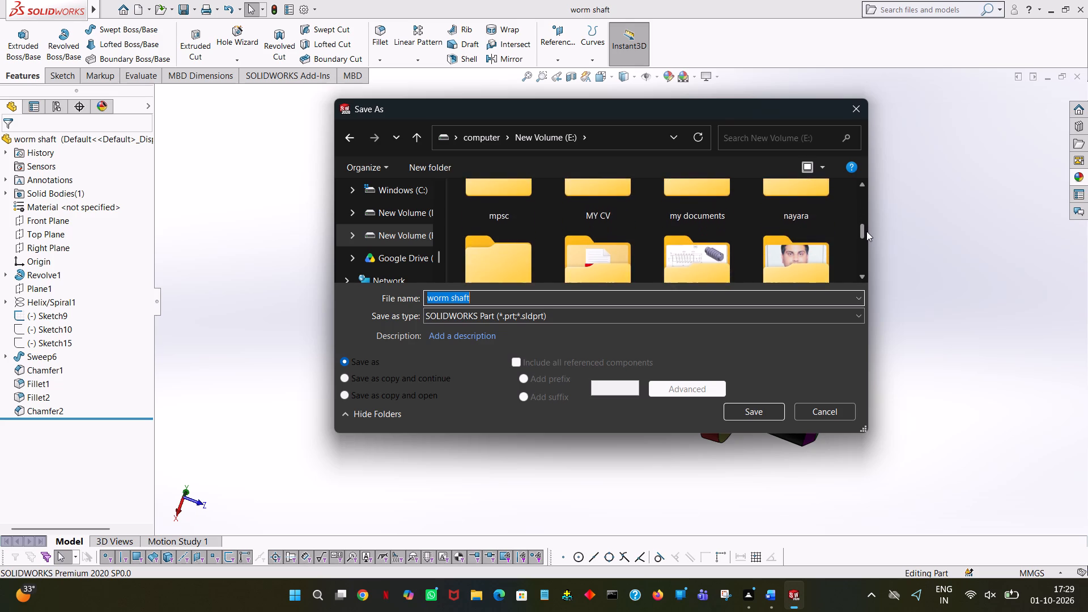
drag(866, 231, 869, 248)
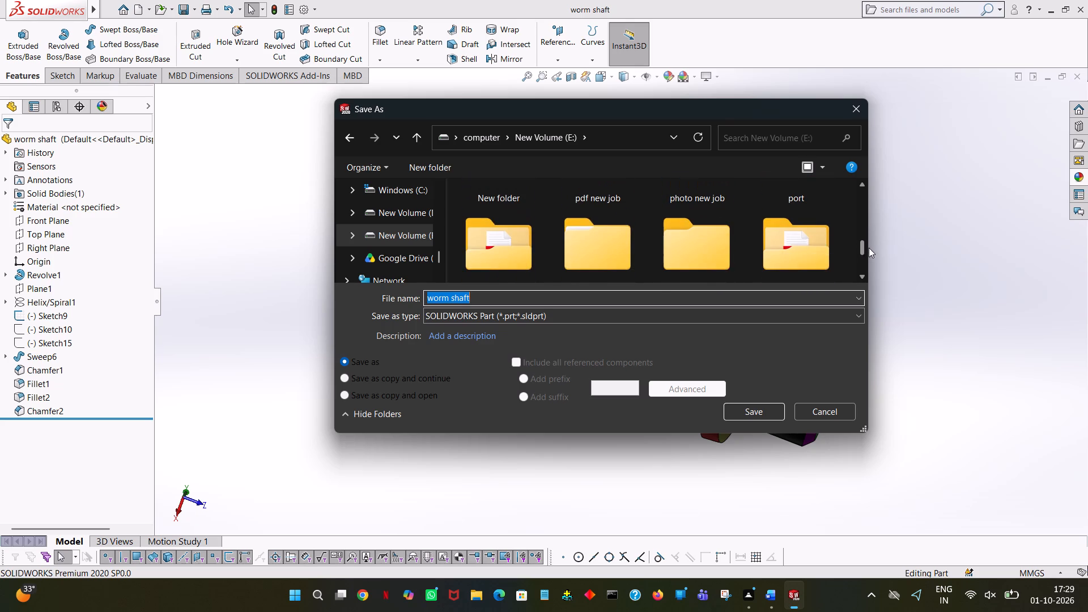
drag(869, 248, 863, 249)
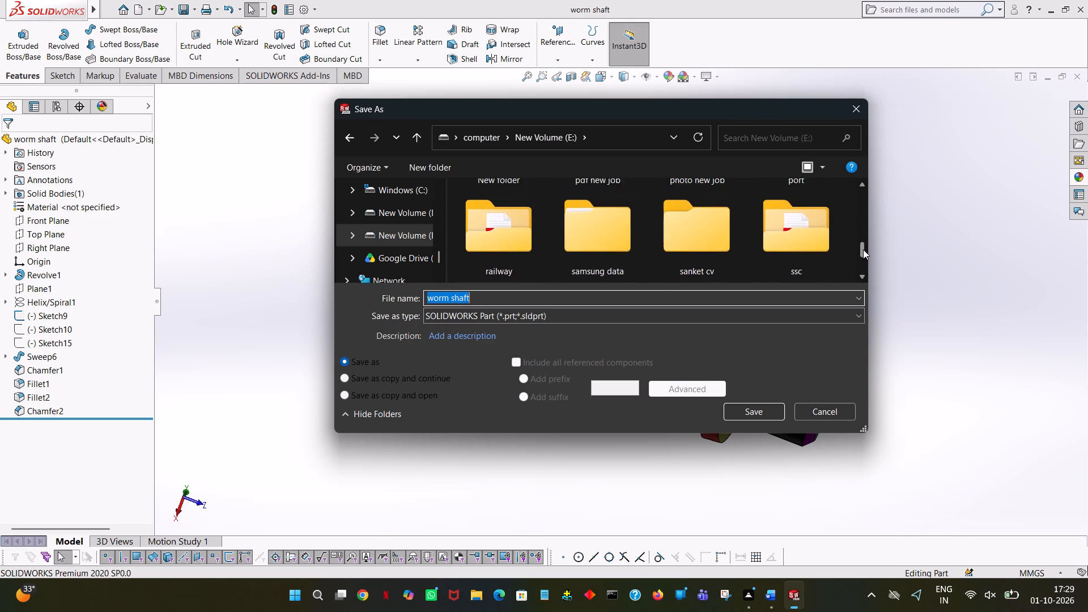
drag(863, 249, 862, 205)
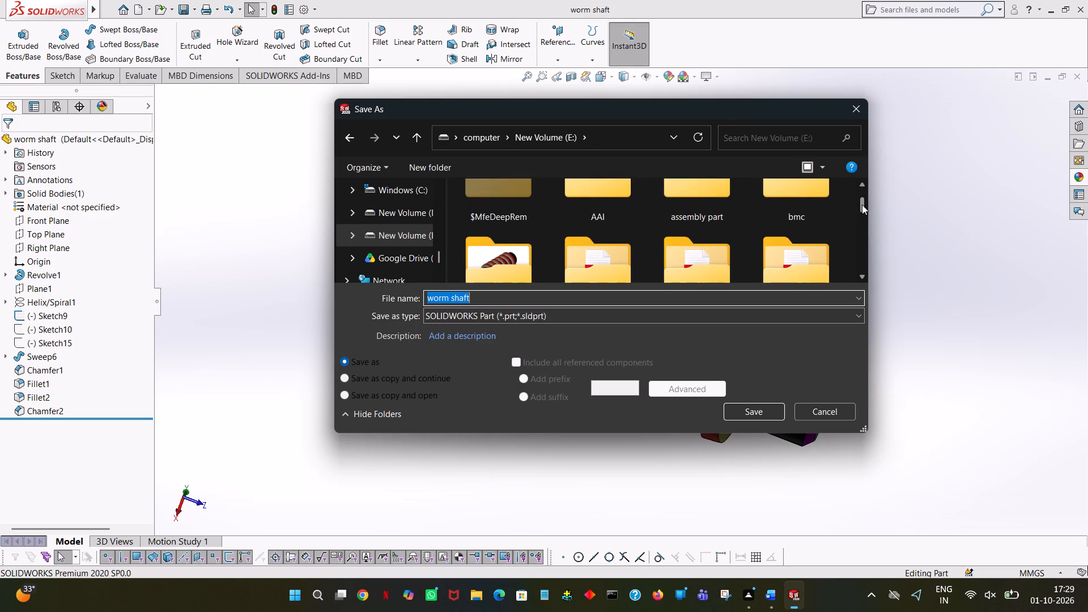
drag(862, 205, 873, 201)
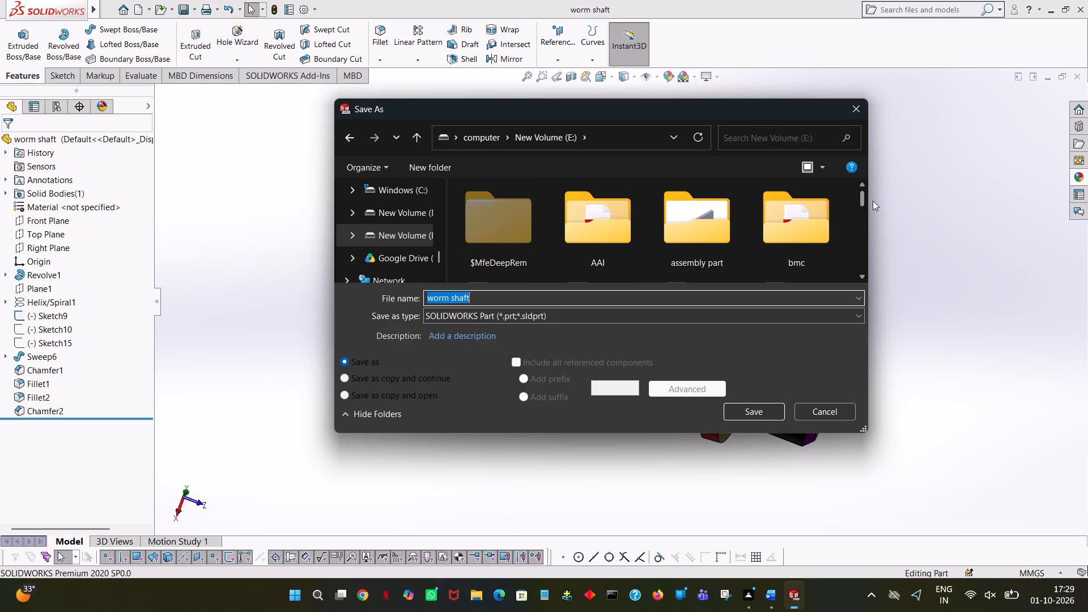
drag(873, 201, 864, 250)
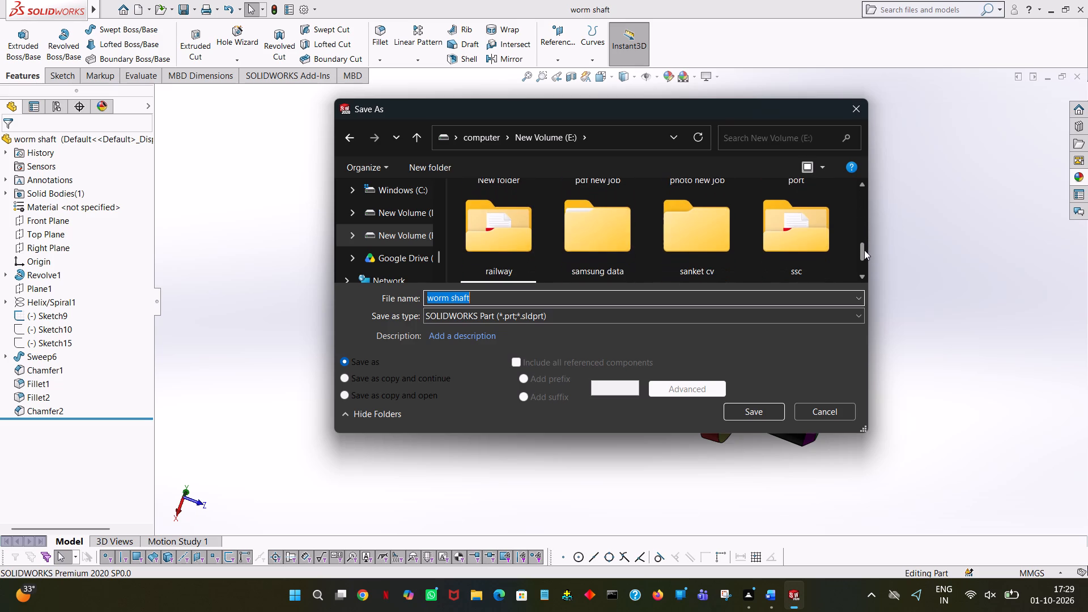
drag(864, 250, 863, 239)
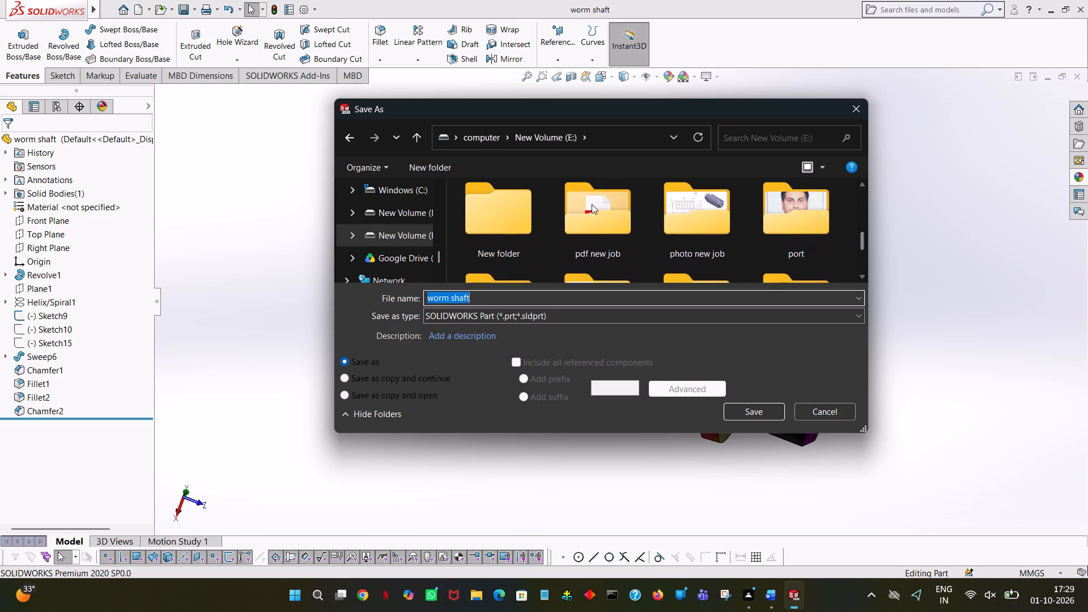
double_click(584, 202)
click(630, 312)
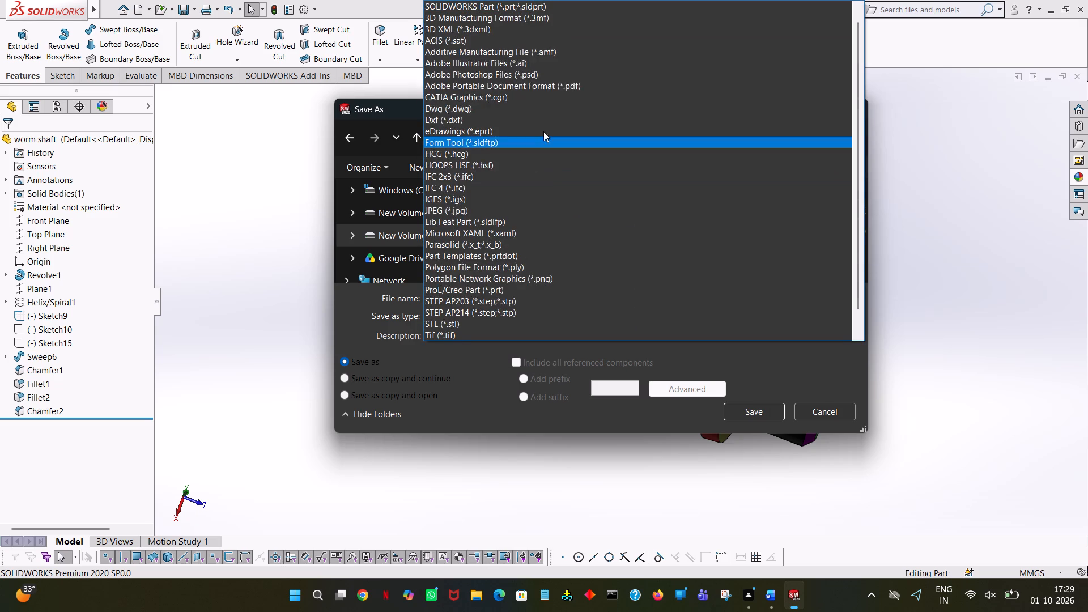
click(541, 81)
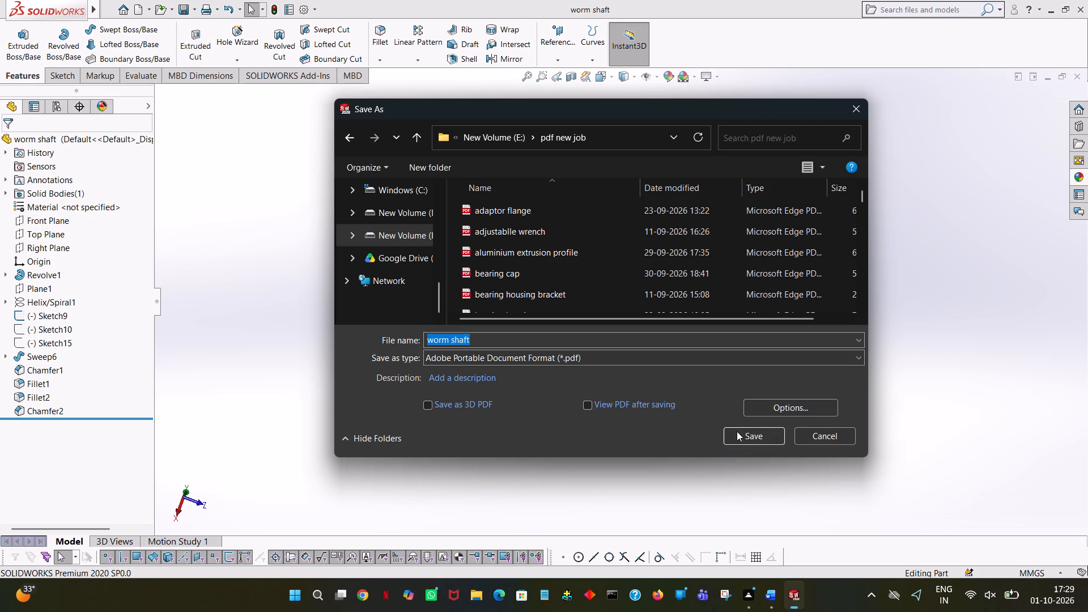
click(740, 435)
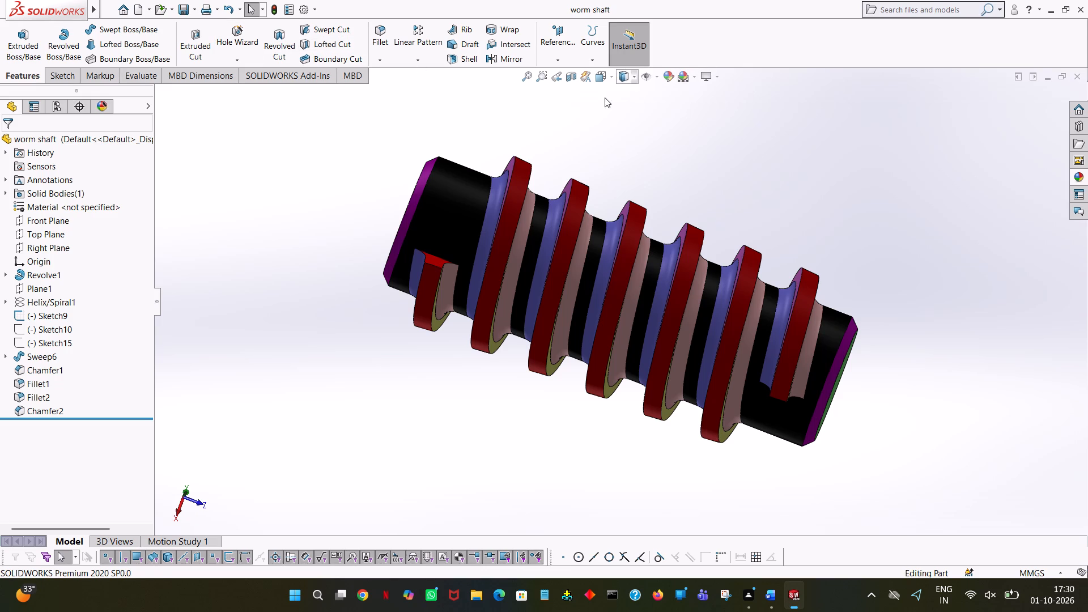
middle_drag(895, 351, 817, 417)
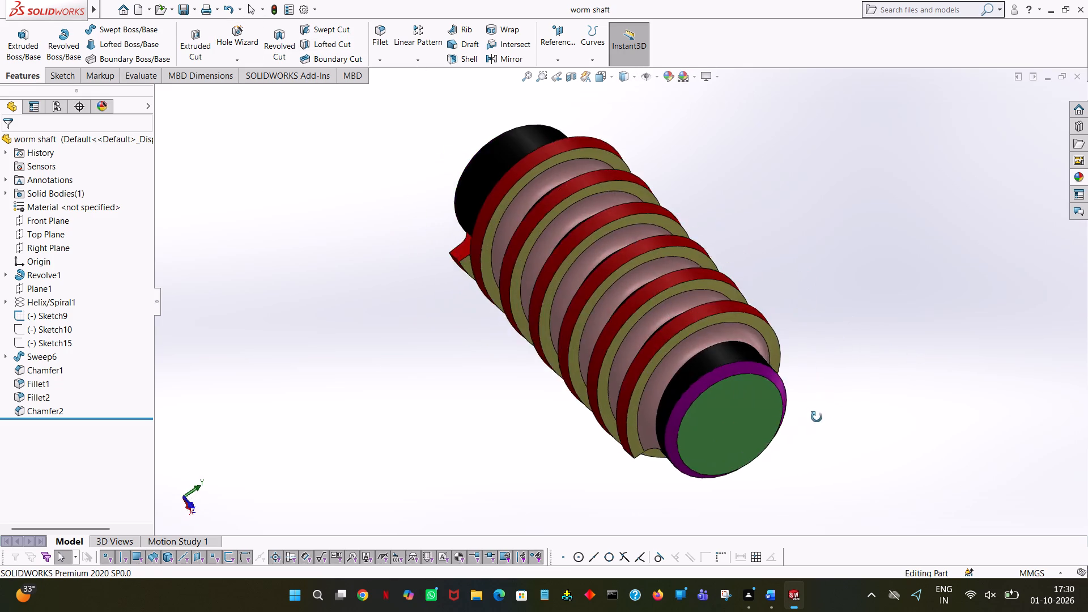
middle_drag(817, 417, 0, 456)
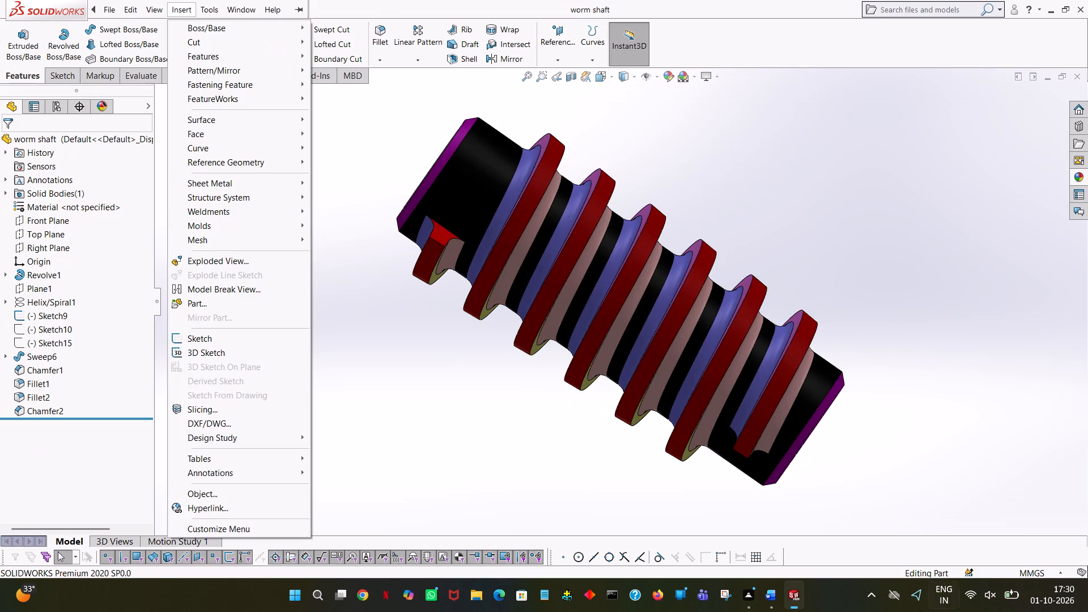